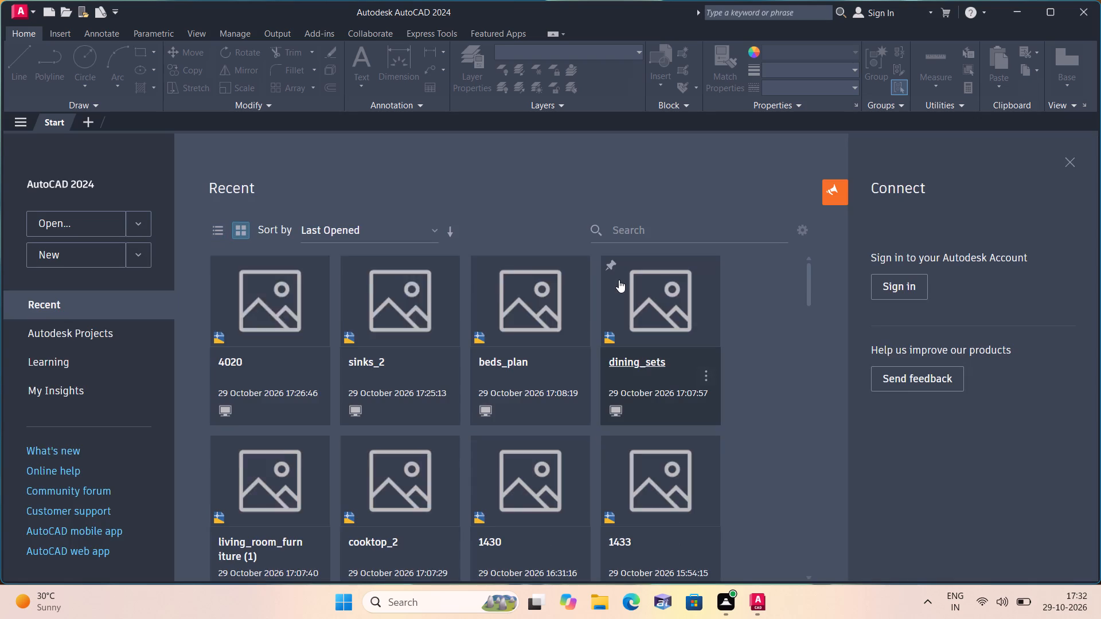
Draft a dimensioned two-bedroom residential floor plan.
Create a new blank drawing.
{"action": "double_click", "coordinate": [90, 257]}
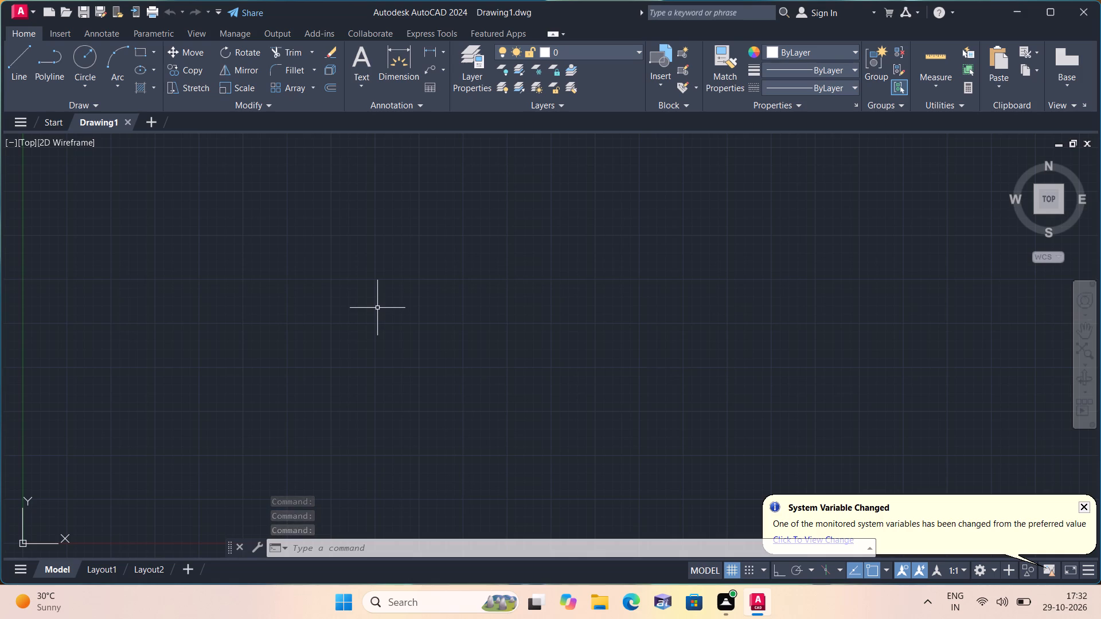
Set the model space limits from 0,0 to 1000,1000.
{"action": "type", "text": "lim"}
{"action": "key", "text": "space"}
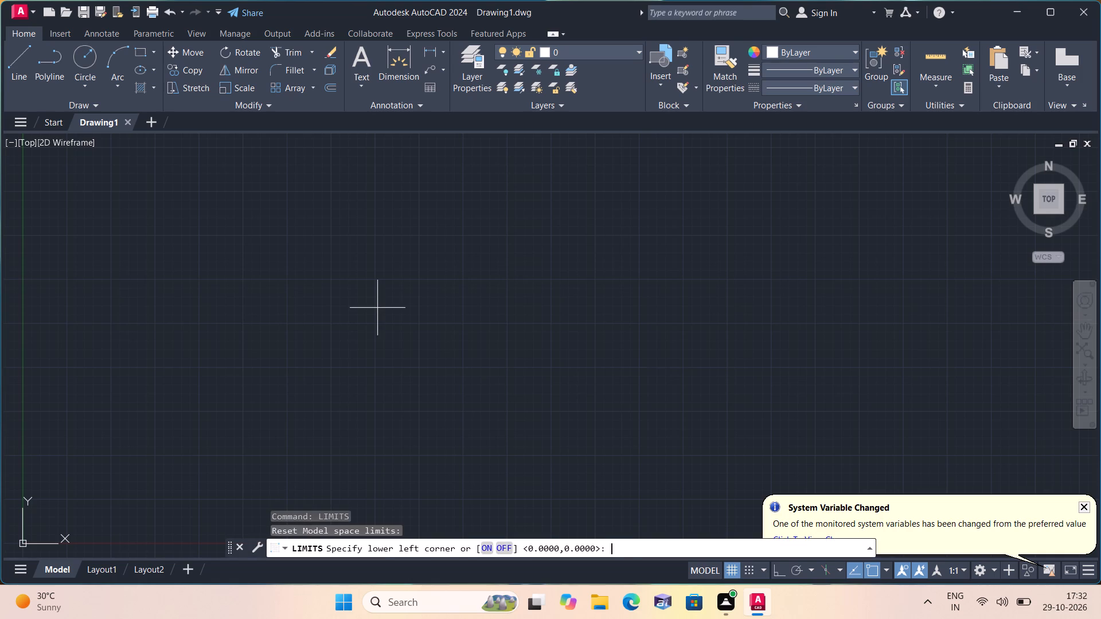
{"action": "type", "text": "0,"}
{"action": "type", "text": "0"}
{"action": "key", "text": "space"}
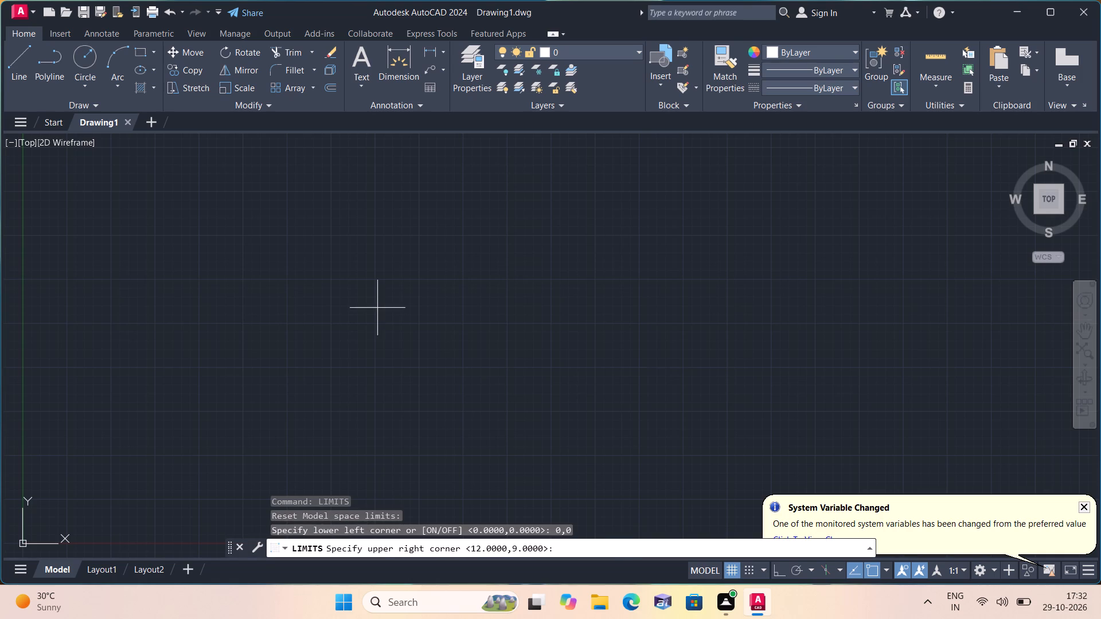
{"action": "type", "text": "1000"}
{"action": "key", "text": "period"}
{"action": "key", "text": "BackSpace"}
{"action": "key", "text": "comma"}
{"action": "type", "text": "1000"}
{"action": "key", "text": "space"}
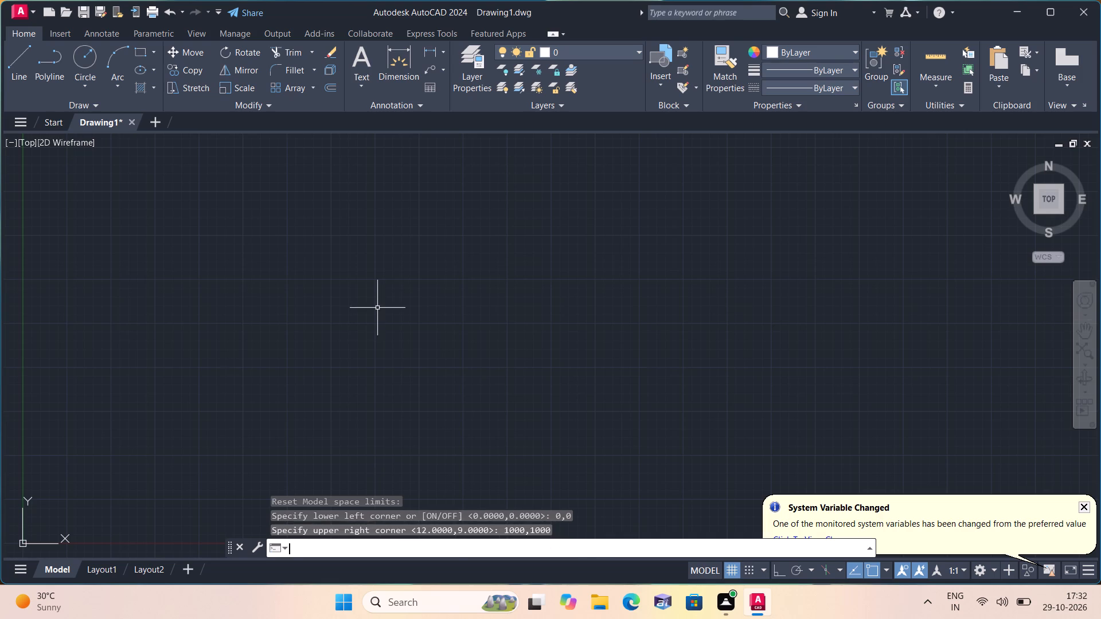
Configure the drawing units to Engineering length type with 0'-0" precision.
{"action": "type", "text": "un"}
{"action": "key", "text": "space"}
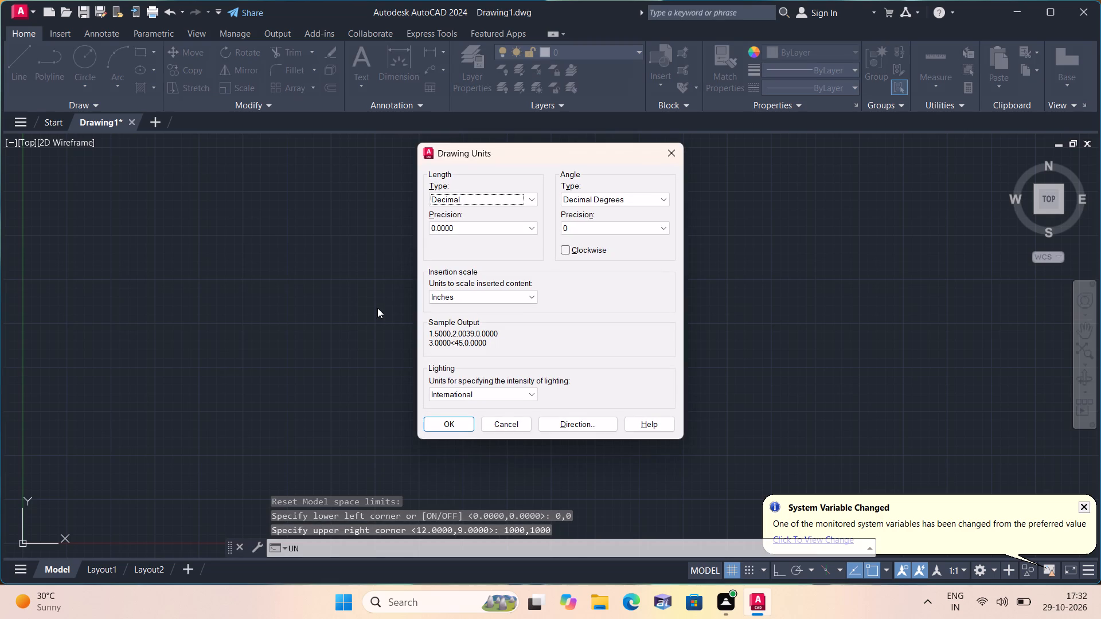
{"action": "left_click", "coordinate": [511, 197]}
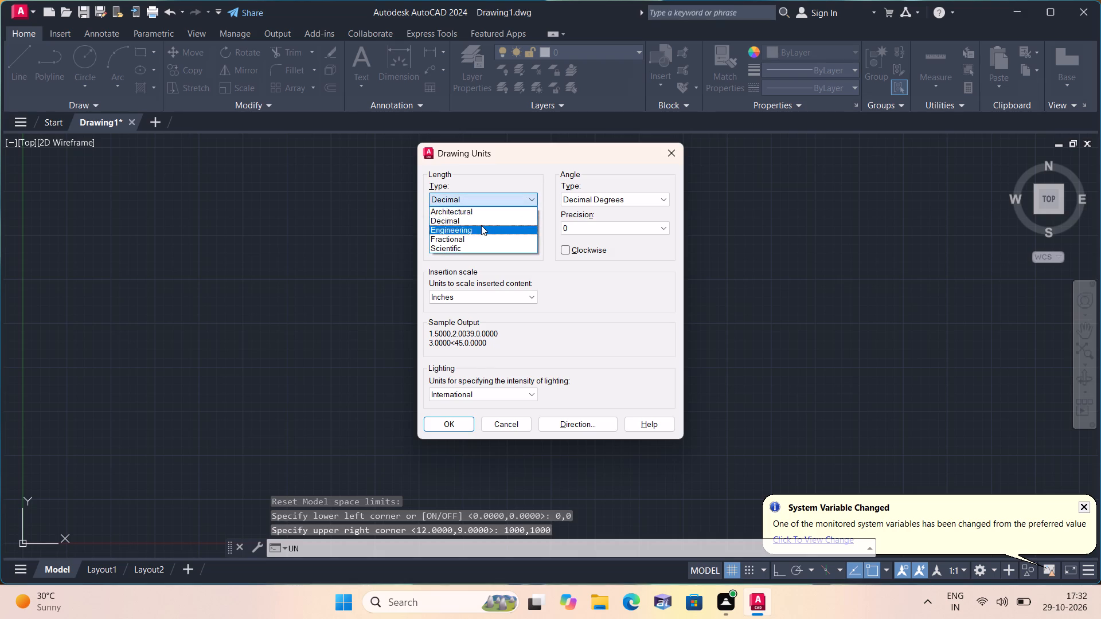
{"action": "left_click", "coordinate": [481, 226]}
{"action": "left_click", "coordinate": [482, 232]}
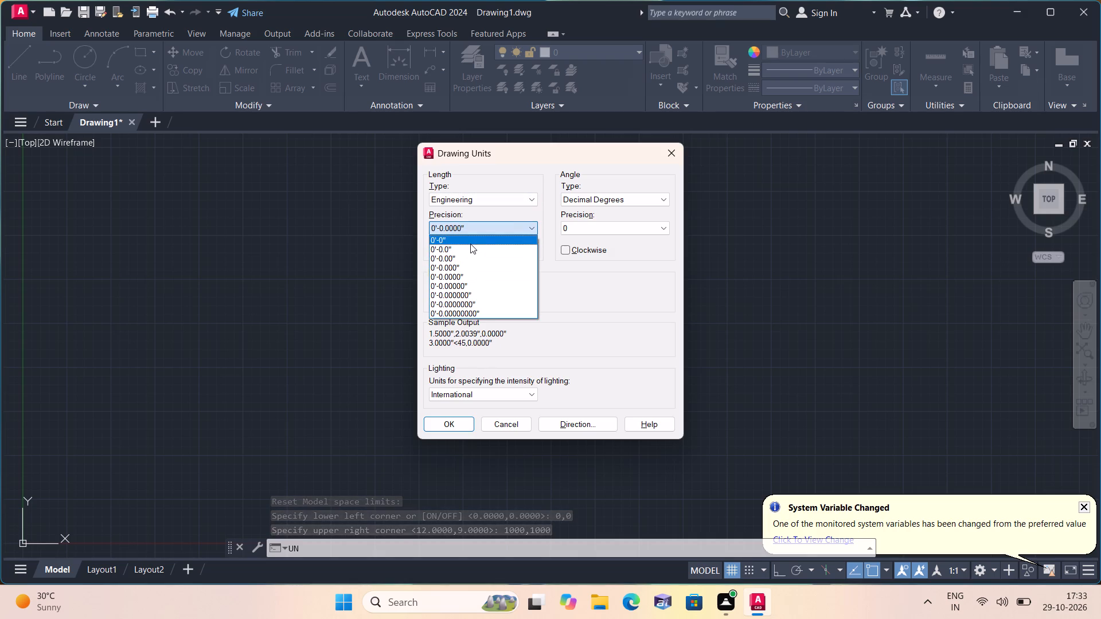
{"action": "left_click", "coordinate": [470, 244]}
{"action": "left_click", "coordinate": [458, 425]}
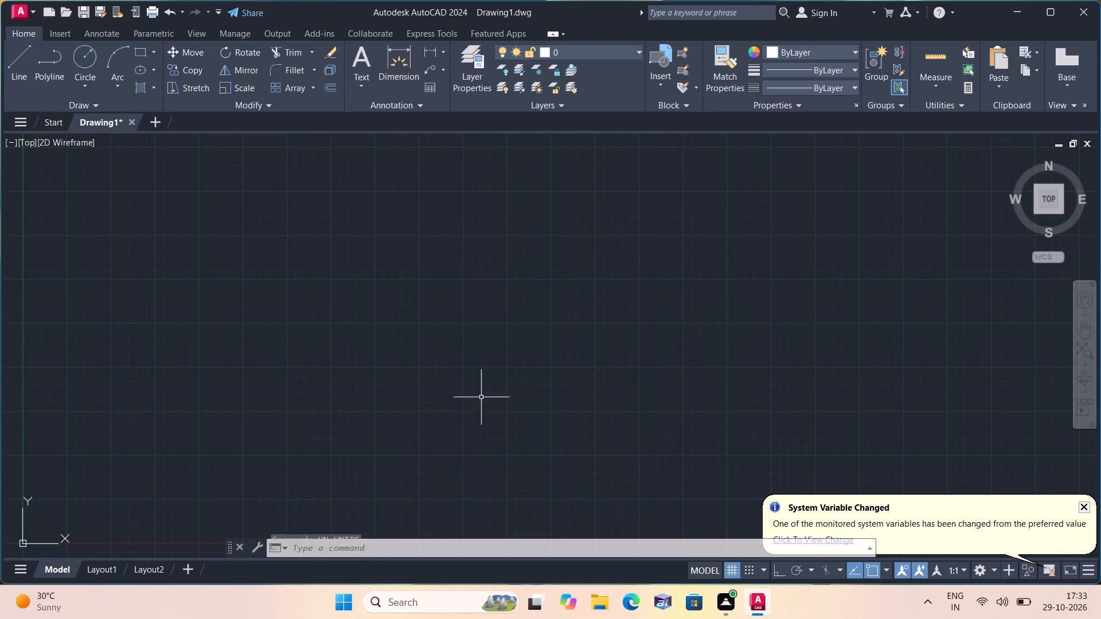
Set the Standard dimension style's primary units to Engineering with 0'-0" precision and make the style current.
{"action": "type", "text": "d"}
{"action": "key", "text": "space"}
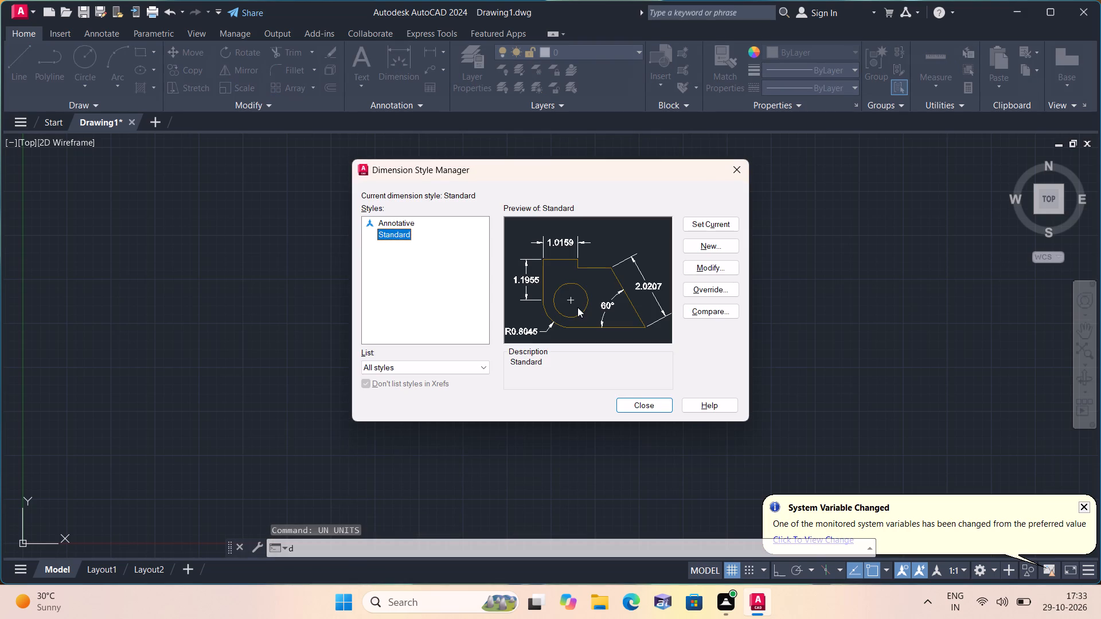
{"action": "left_click", "coordinate": [689, 268]}
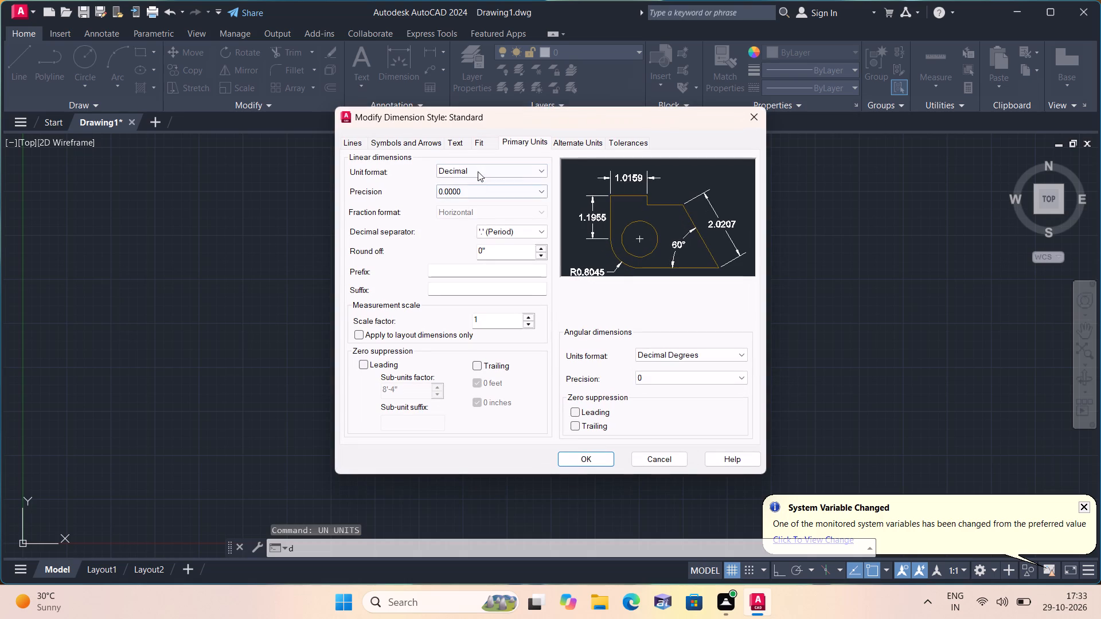
{"action": "left_click", "coordinate": [478, 171]}
{"action": "left_click", "coordinate": [462, 202]}
{"action": "left_click", "coordinate": [465, 193]}
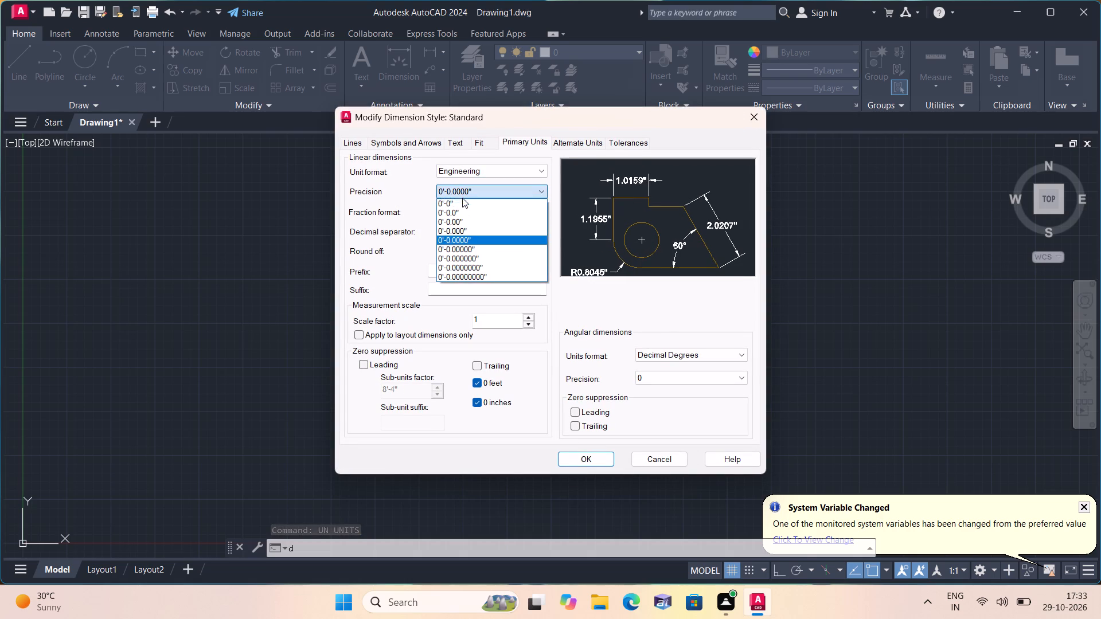
{"action": "left_click", "coordinate": [460, 205]}
{"action": "left_click", "coordinate": [595, 455]}
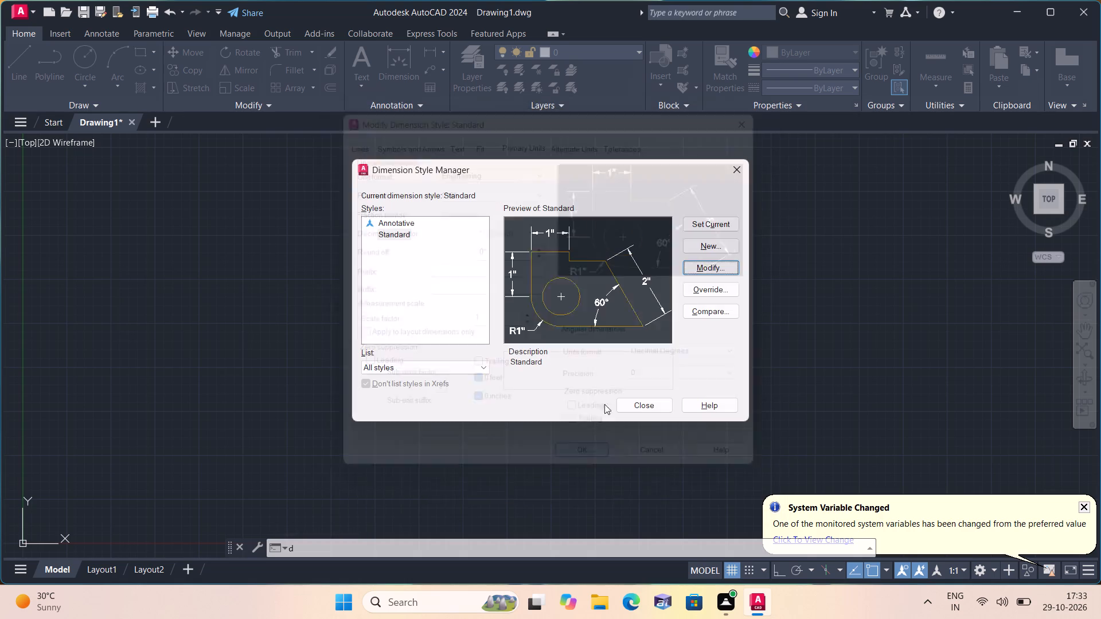
{"action": "left_click", "coordinate": [712, 222]}
{"action": "left_click", "coordinate": [735, 167]}
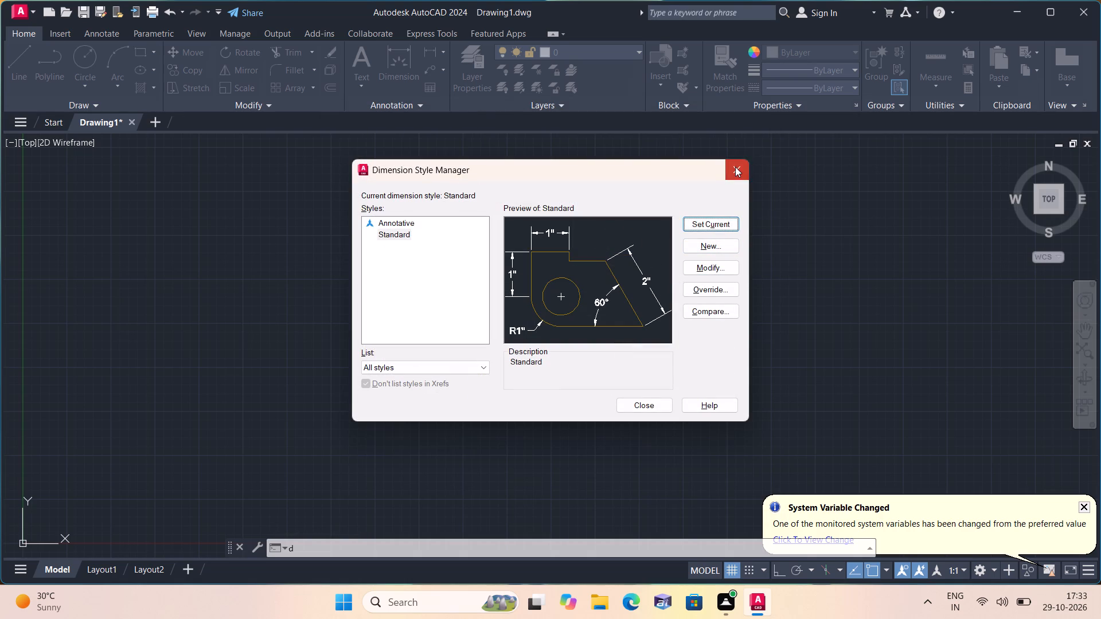
Draw one vertical and one horizontal construction line that cross in the upper part of the drawing area.
{"action": "type", "text": "xl v"}
{"action": "key", "text": "space"}
{"action": "left_click", "coordinate": [506, 280]}
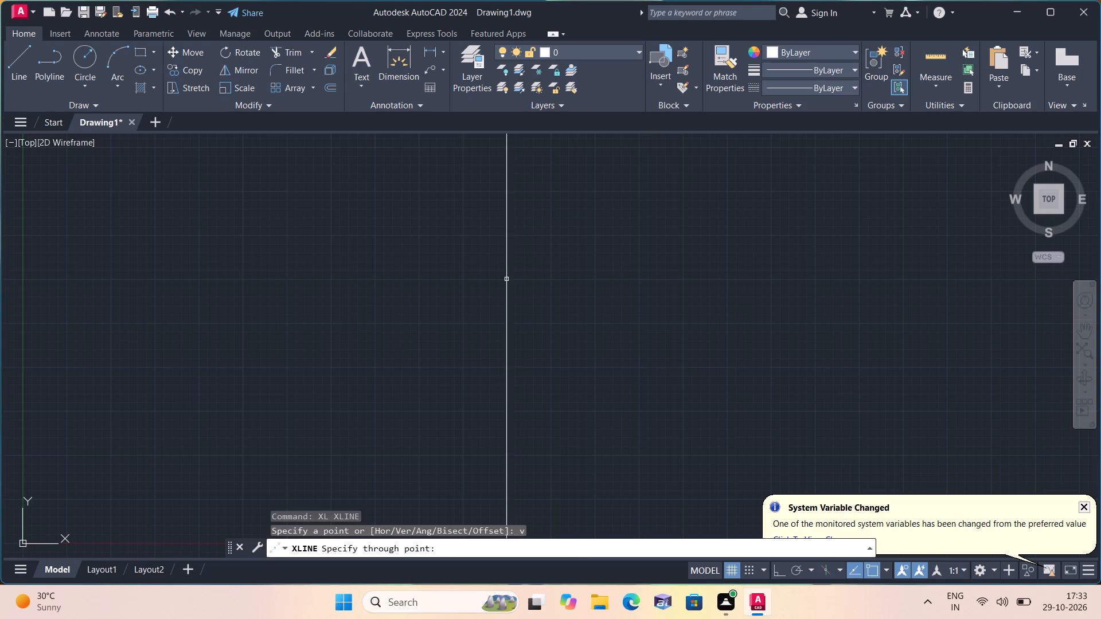
{"action": "key", "text": "space"}
{"action": "key", "text": "space"}
{"action": "type", "text": "h"}
{"action": "key", "text": "space"}
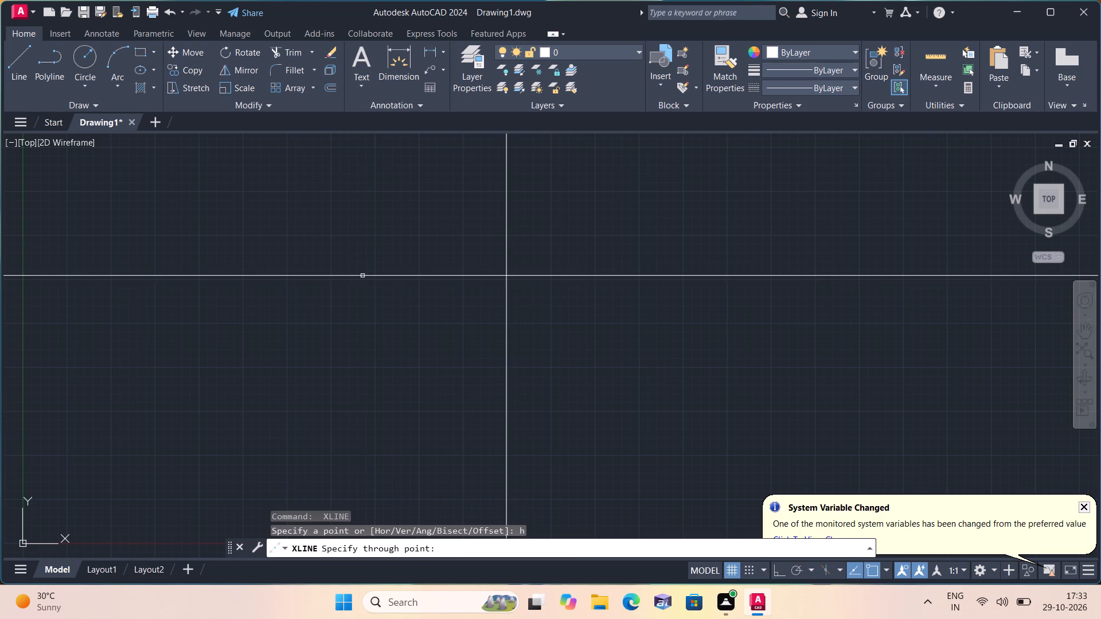
{"action": "left_click", "coordinate": [368, 216]}
{"action": "key", "text": "space"}
Trim the construction lines above and to the left of their intersection to form the plan's upper-left outer corner.
{"action": "scroll", "coordinate": [364, 156], "scroll_direction": "down", "scroll_amount": 1}
{"action": "type", "text": "trim"}
{"action": "key", "text": "space"}
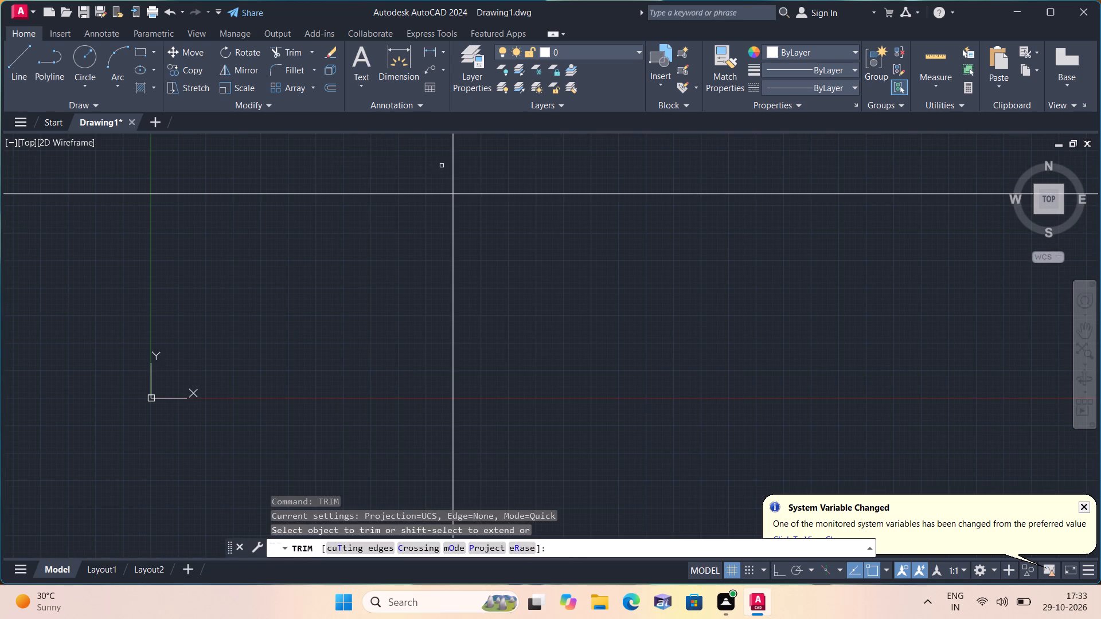
{"action": "left_click_drag", "start_coordinate": [492, 142], "coordinate": [370, 210]}
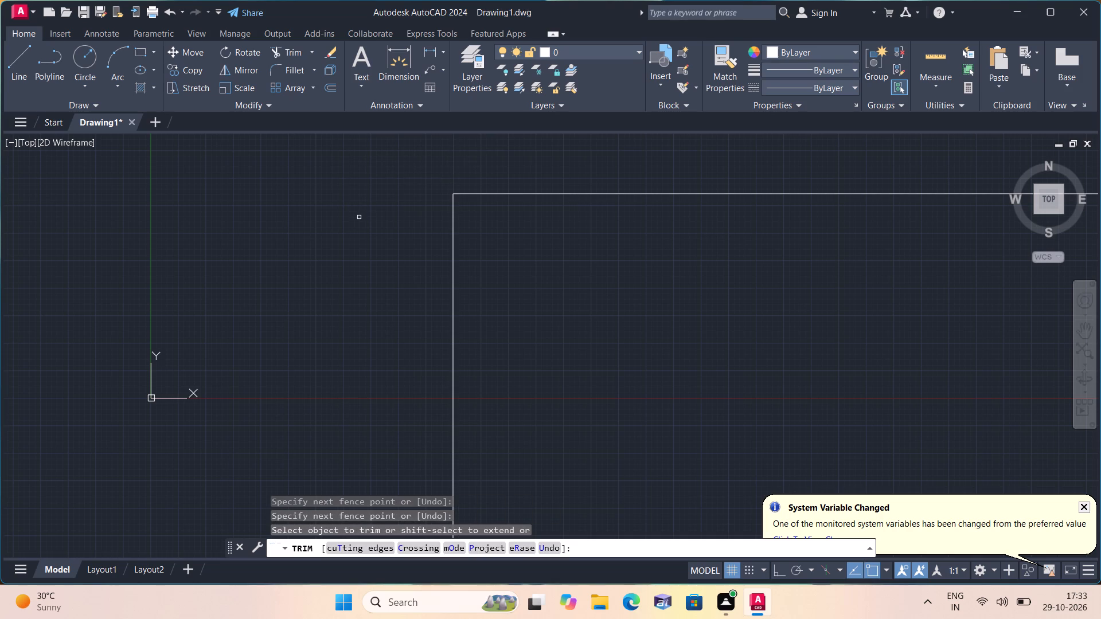
{"action": "key", "text": "space"}
Offset the horizontal and vertical outer lines 9" inward to form the top and left walls.
{"action": "type", "text": "off"}
{"action": "key", "text": "space"}
{"action": "key", "text": "9"}
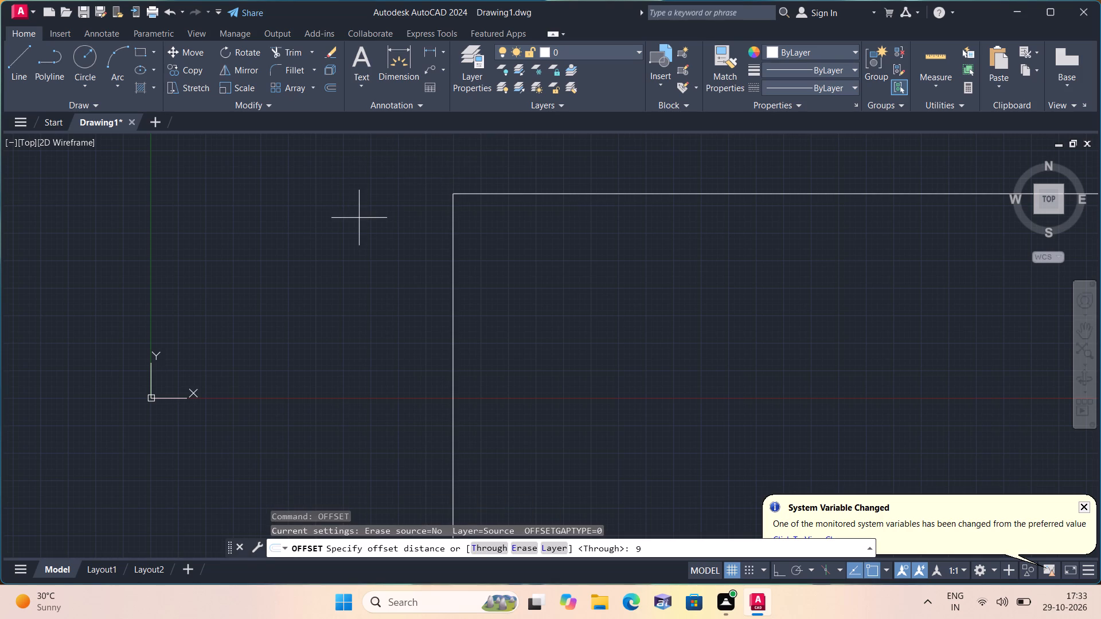
{"action": "key", "text": "shift+quotedbl"}
{"action": "key", "text": "space"}
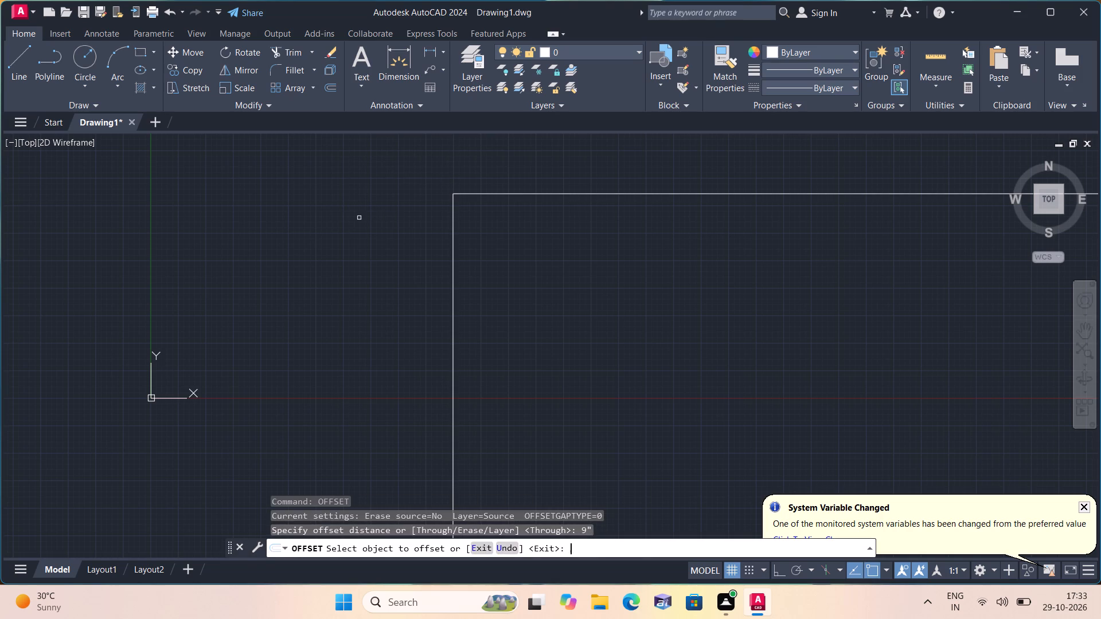
{"action": "middle_click_drag", "start_coordinate": [521, 270], "coordinate": [339, 229]}
{"action": "scroll", "coordinate": [501, 269], "scroll_direction": "down", "scroll_amount": 1}
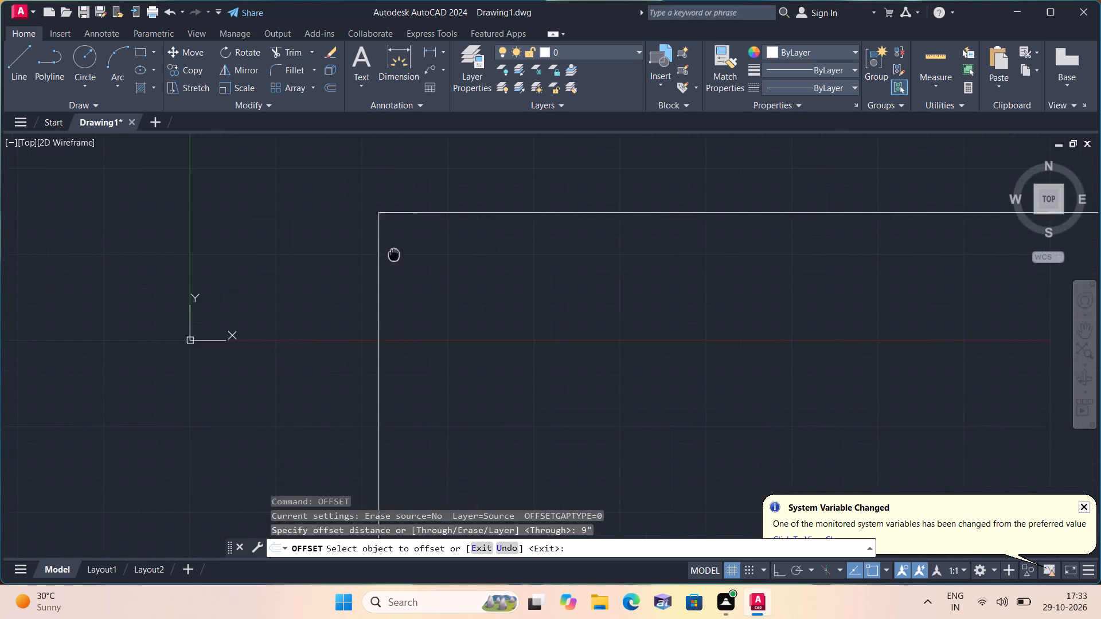
{"action": "middle_click_drag", "start_coordinate": [339, 229], "coordinate": [312, 221]}
{"action": "left_click", "coordinate": [393, 175]}
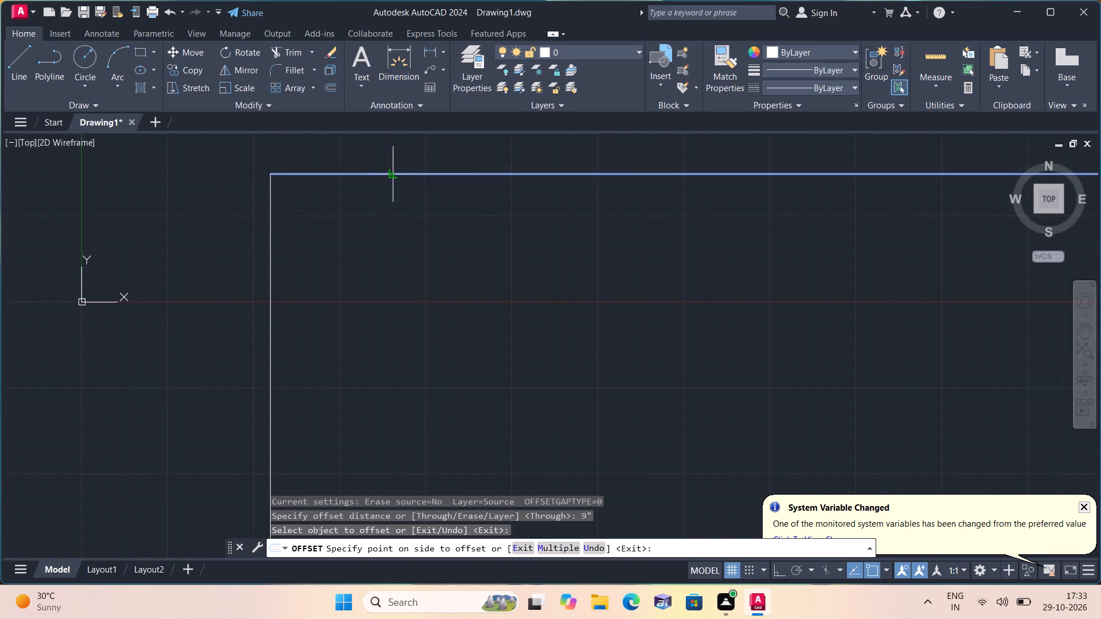
{"action": "left_click", "coordinate": [380, 291]}
{"action": "left_click", "coordinate": [269, 209]}
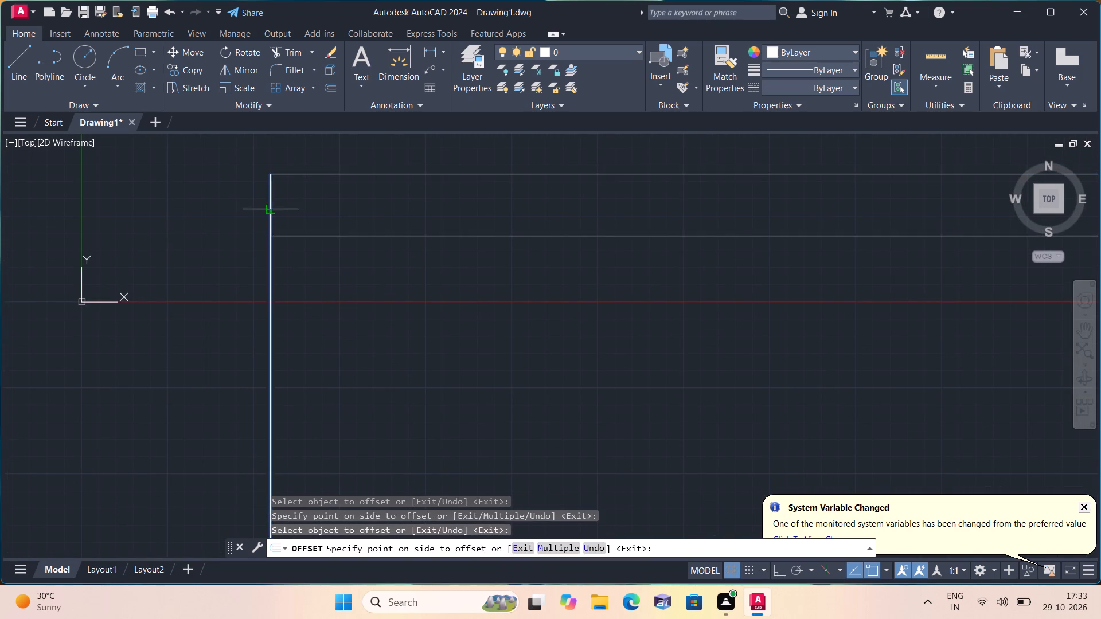
{"action": "left_click", "coordinate": [356, 209]}
{"action": "scroll", "coordinate": [360, 211], "scroll_direction": "down", "scroll_amount": 2}
{"action": "middle_click_drag", "start_coordinate": [597, 381], "coordinate": [570, 373]}
{"action": "scroll", "coordinate": [594, 381], "scroll_direction": "down", "scroll_amount": 1}
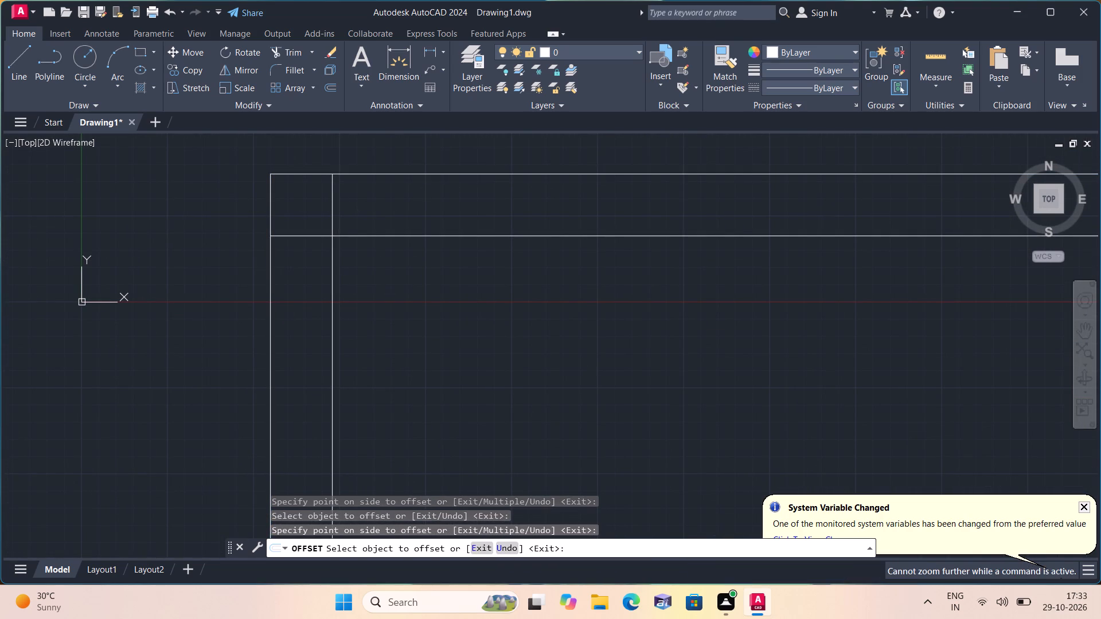
{"action": "scroll", "coordinate": [570, 373], "scroll_direction": "down", "scroll_amount": 1}
{"action": "middle_click_drag", "start_coordinate": [570, 373], "coordinate": [500, 346]}
{"action": "key", "text": "Escape"}
Offset the left wall's inner line 10' into the plan to mark the first room's width.
{"action": "scroll", "coordinate": [502, 346], "scroll_direction": "down", "scroll_amount": 2}
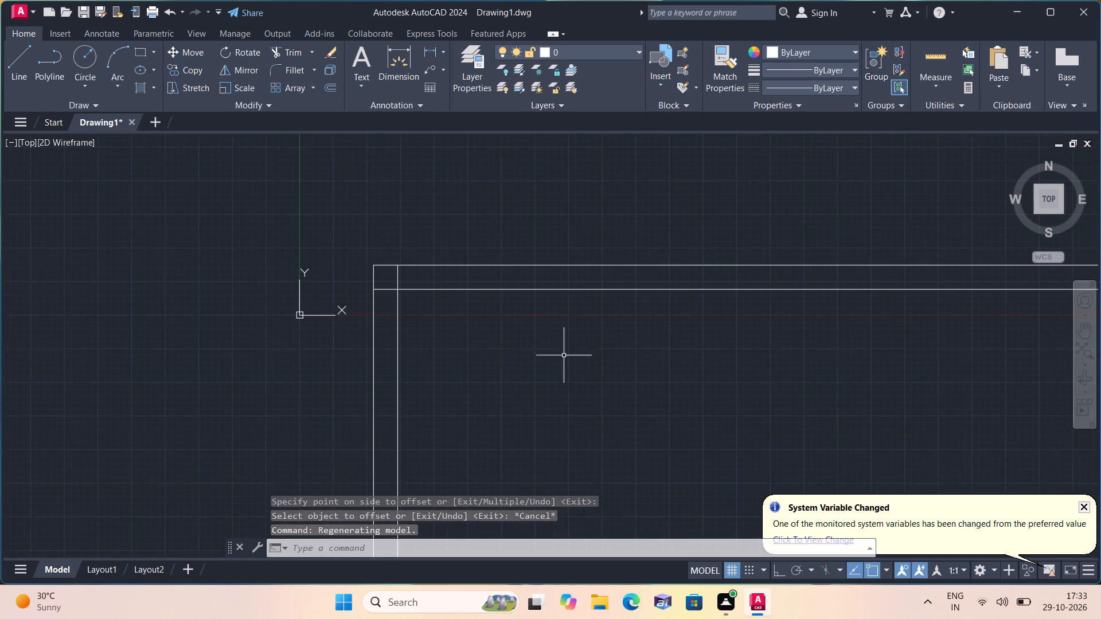
{"action": "middle_click_drag", "start_coordinate": [561, 353], "coordinate": [388, 275]}
{"action": "scroll", "coordinate": [560, 352], "scroll_direction": "down", "scroll_amount": 1}
{"action": "scroll", "coordinate": [383, 273], "scroll_direction": "down", "scroll_amount": 1}
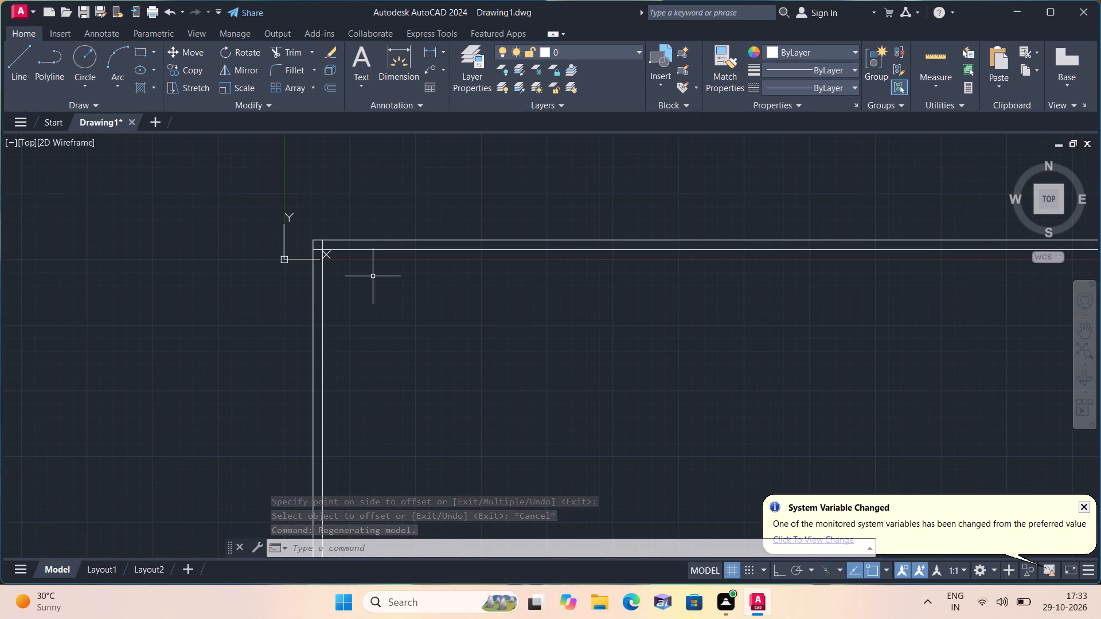
{"action": "key", "text": "space"}
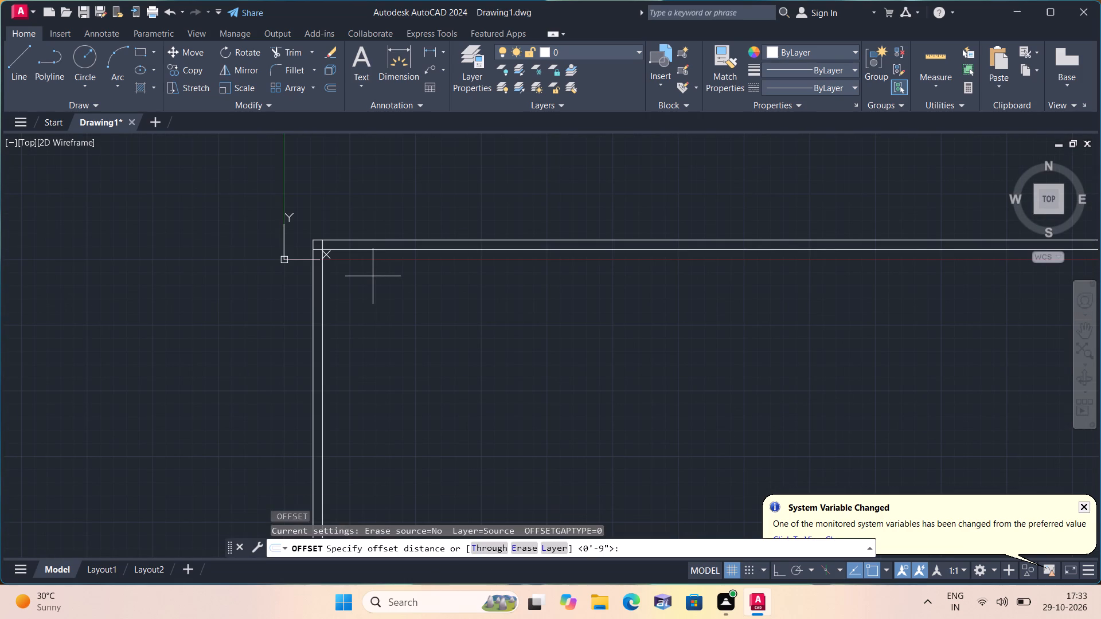
{"action": "type", "text": "10'"}
{"action": "key", "text": "space"}
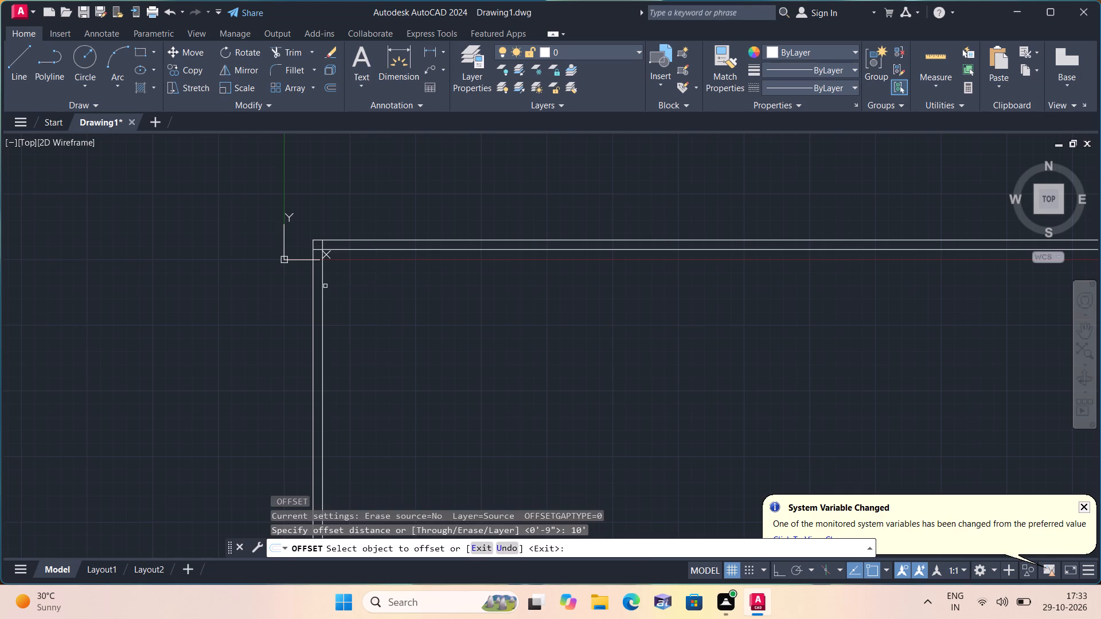
{"action": "left_click", "coordinate": [323, 283]}
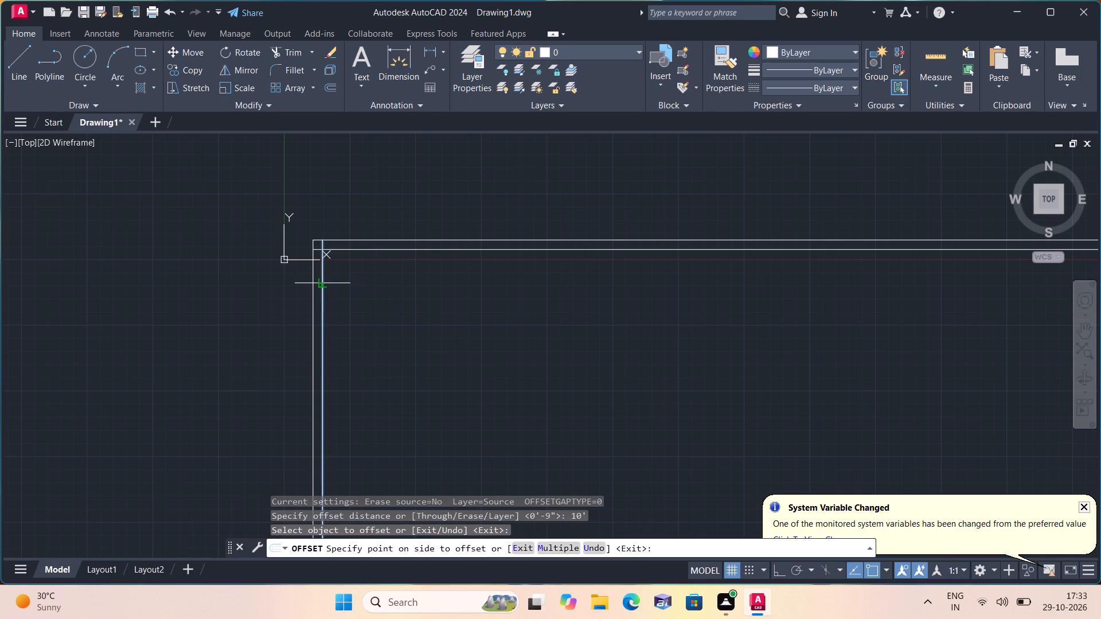
{"action": "left_click", "coordinate": [385, 285]}
{"action": "key", "text": "space"}
Offset the new vertical room line 9" away from the left wall to give the partition its thickness.
{"action": "key", "text": "space"}
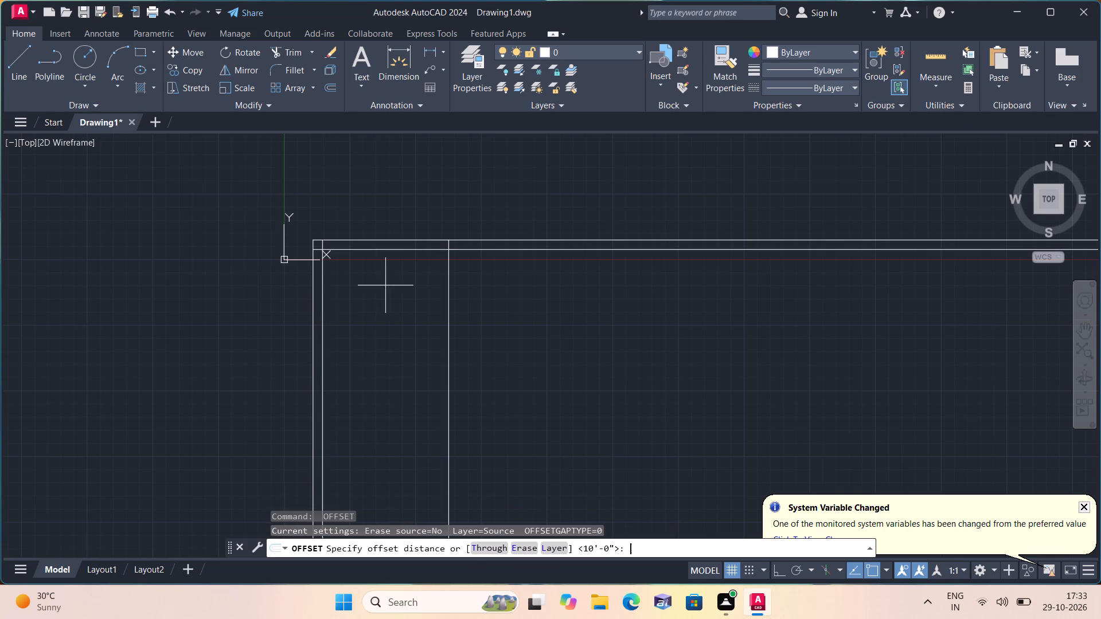
{"action": "type", "text": "9\""}
{"action": "key", "text": "space"}
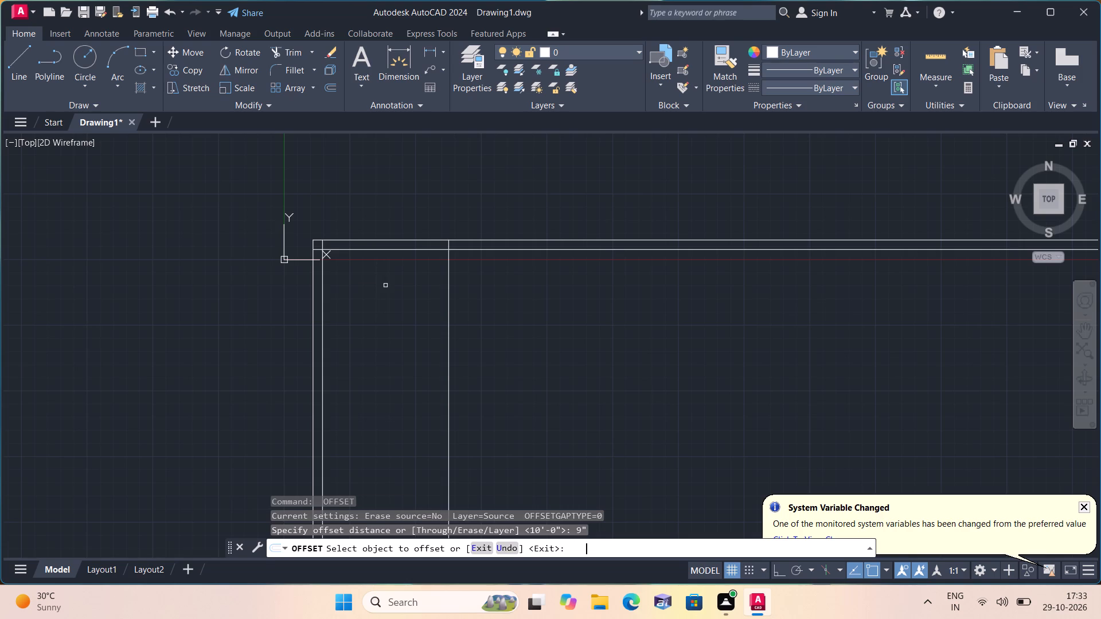
{"action": "left_click", "coordinate": [450, 319]}
{"action": "left_click", "coordinate": [525, 318]}
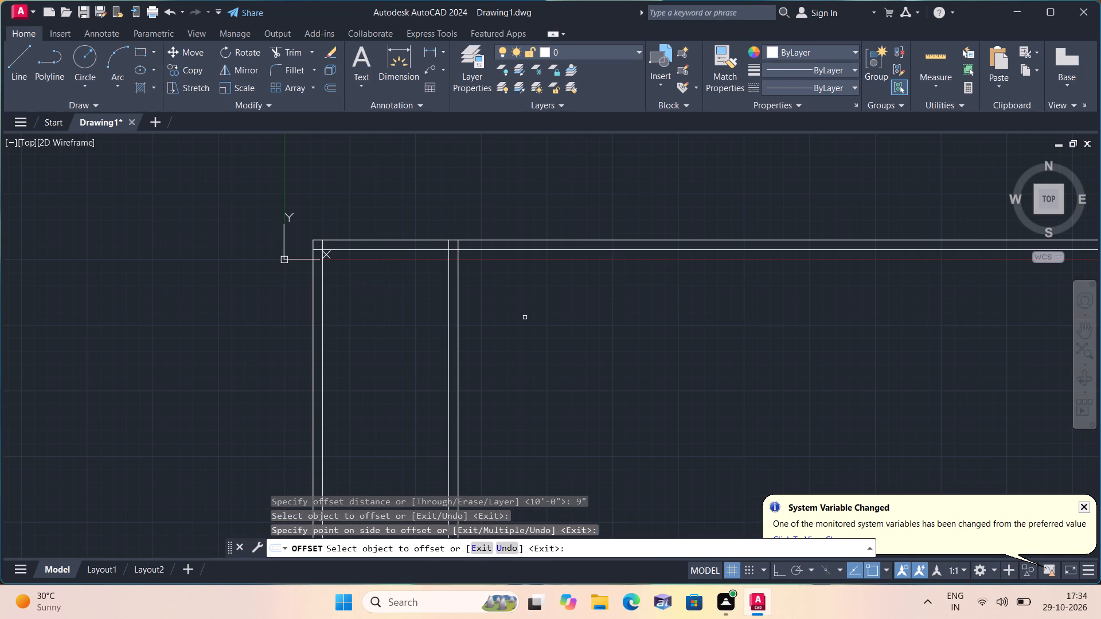
{"action": "key", "text": "space"}
Offset the partition's right-hand line 5'9" away from the first room to mark the second room's width.
{"action": "key", "text": "space"}
{"action": "type", "text": "5'9\""}
{"action": "key", "text": "space"}
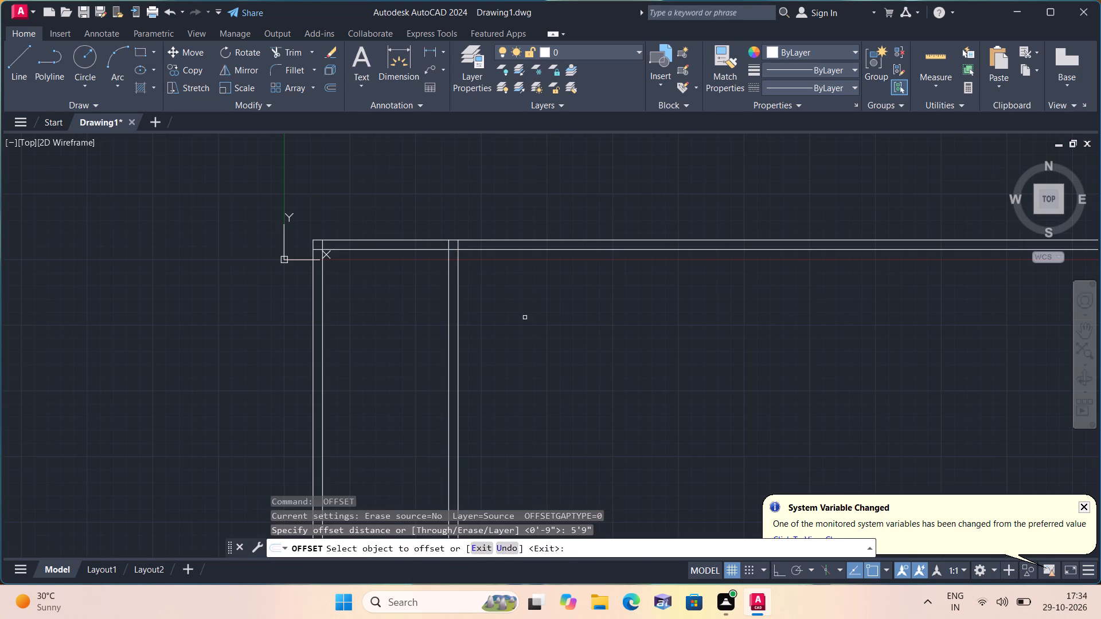
{"action": "left_click", "coordinate": [459, 258]}
{"action": "left_click", "coordinate": [513, 284]}
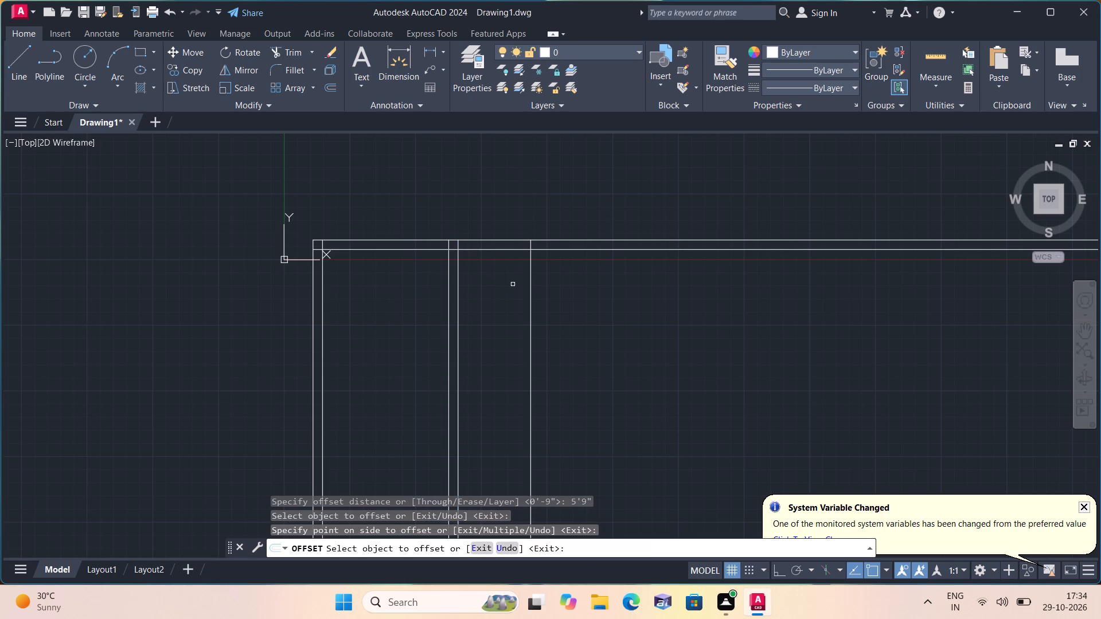
{"action": "key", "text": "space"}
Offset the new vertical line 9" outward to give the plan's right wall its thickness.
{"action": "key", "text": "space"}
{"action": "type", "text": "9\""}
{"action": "key", "text": "space"}
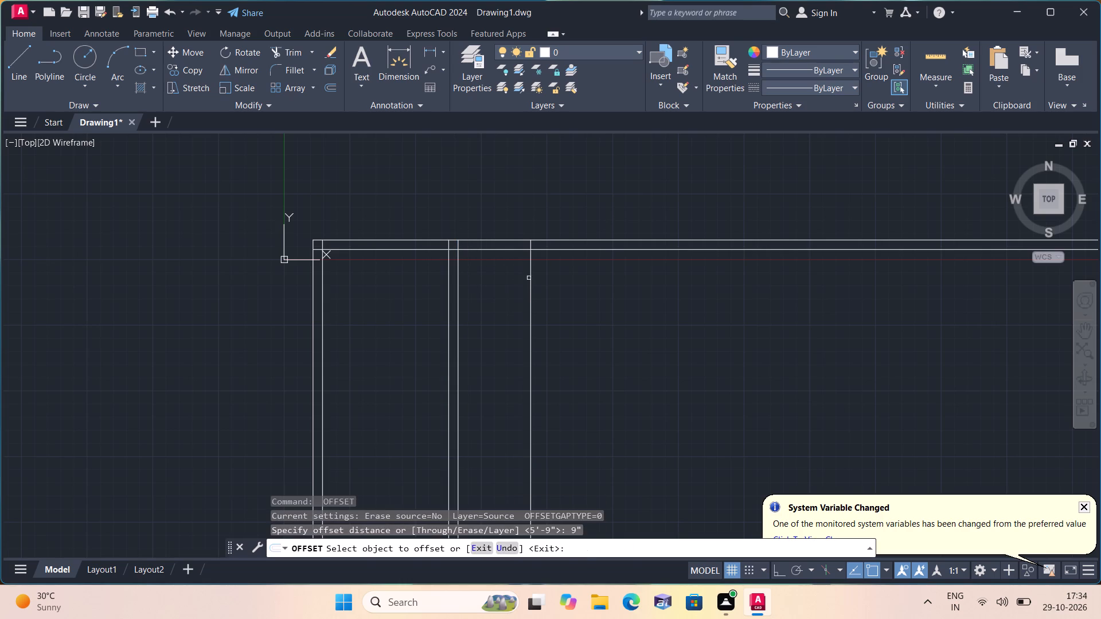
{"action": "left_click", "coordinate": [532, 272]}
{"action": "left_click", "coordinate": [616, 268]}
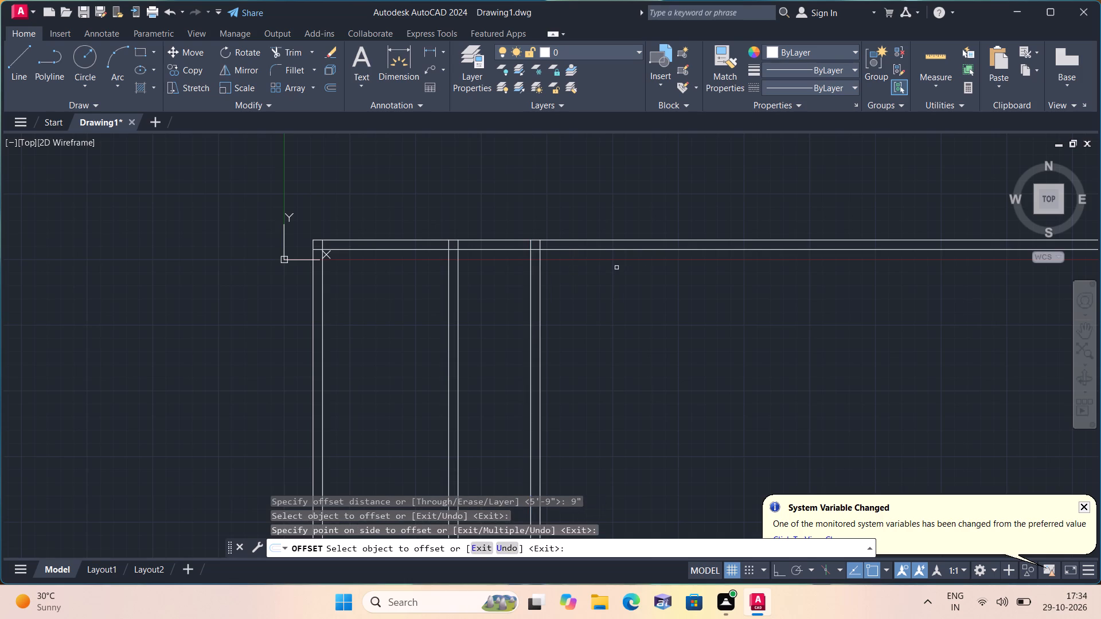
{"action": "key", "text": "space"}
Trim the two top wall lines where they extend beyond the right wall's outer line.
{"action": "type", "text": "trim"}
{"action": "key", "text": "space"}
{"action": "left_click_drag", "start_coordinate": [573, 217], "coordinate": [604, 267]}
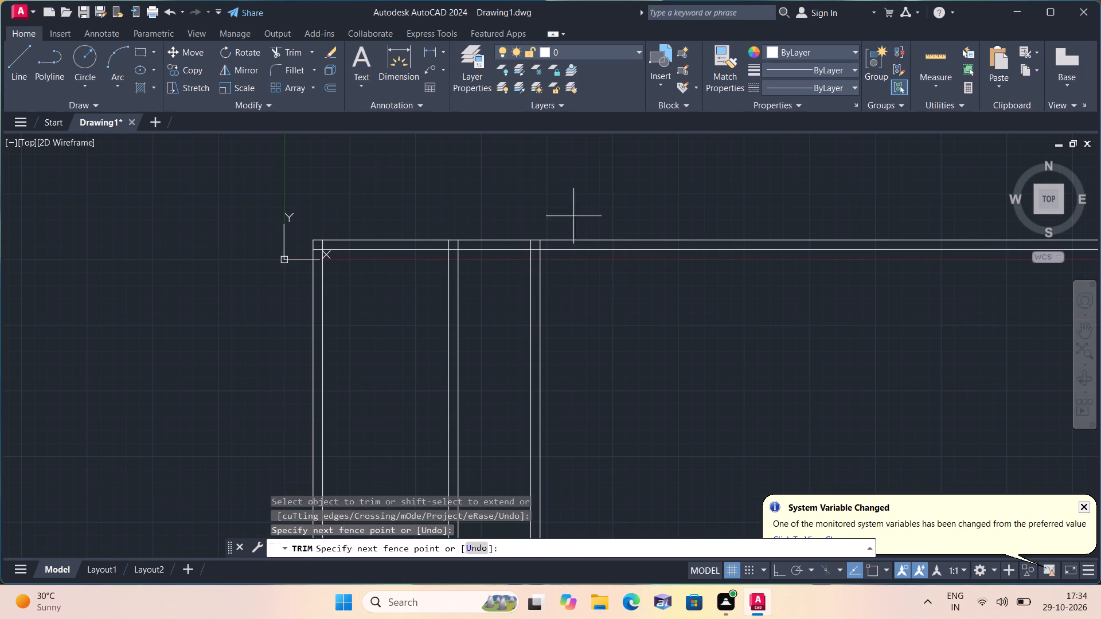
{"action": "left_click_drag", "start_coordinate": [604, 267], "coordinate": [608, 273]}
{"action": "key", "text": "space"}
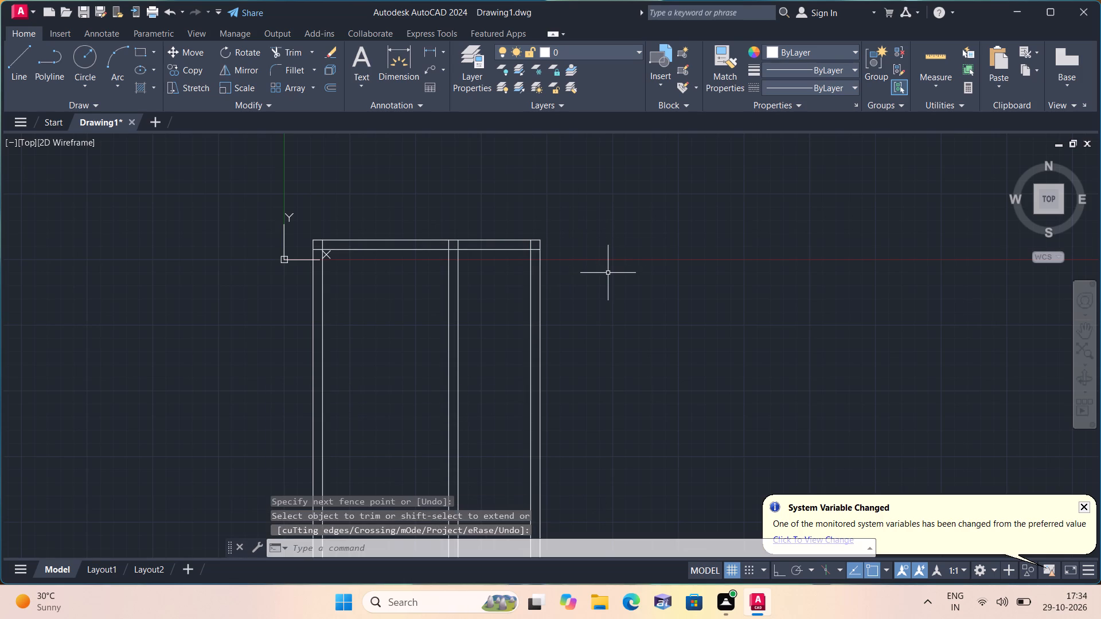
Offset the top wall's inner line 11' down into the plan to mark the depth of the upper rooms.
{"action": "type", "text": "off"}
{"action": "key", "text": "space"}
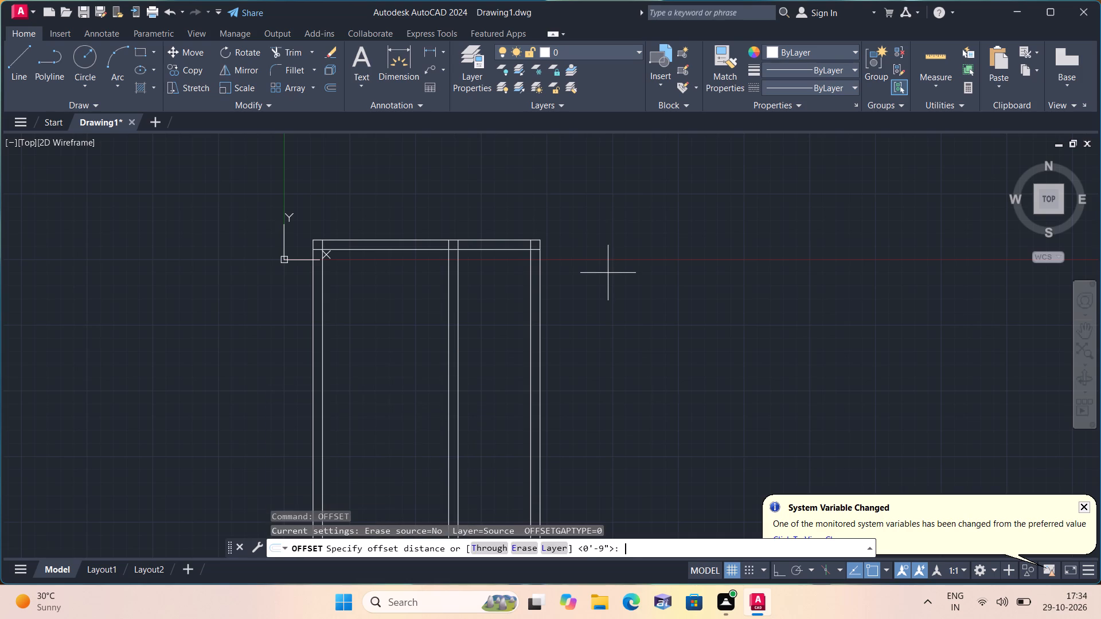
{"action": "type", "text": "11'"}
{"action": "key", "text": "space"}
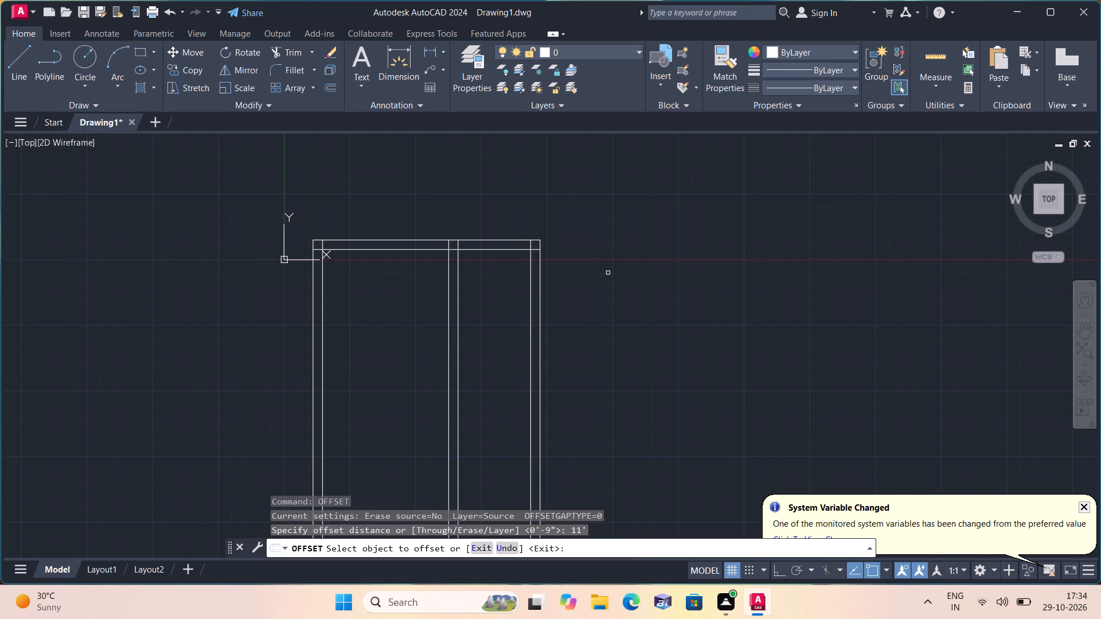
{"action": "left_click", "coordinate": [517, 249]}
{"action": "left_click", "coordinate": [501, 331]}
{"action": "middle_click_drag", "start_coordinate": [500, 332], "coordinate": [504, 248]}
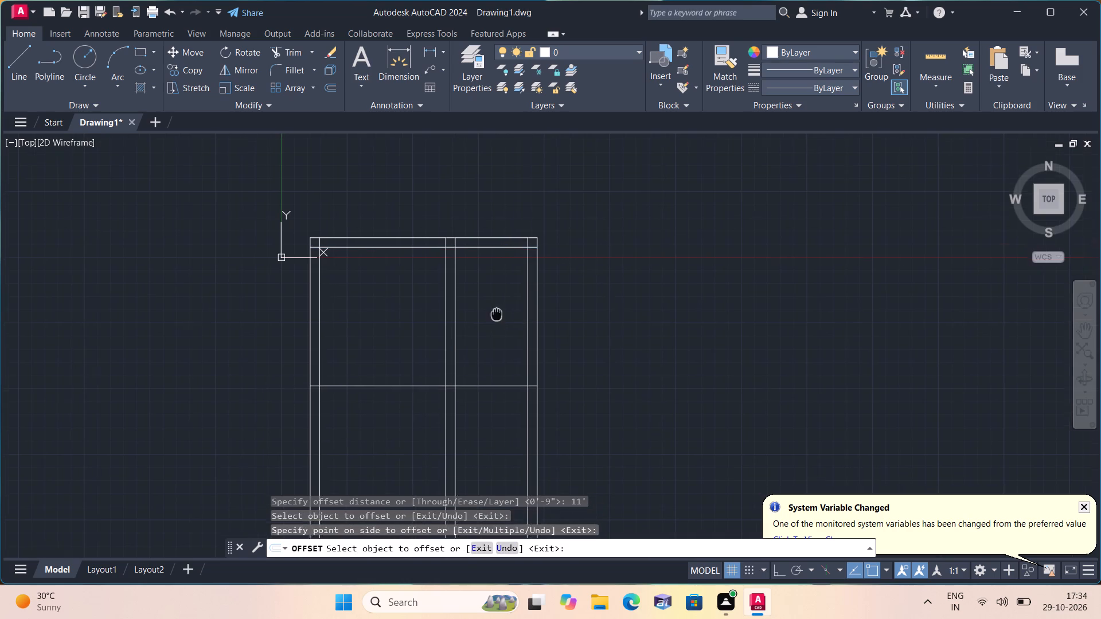
{"action": "middle_click_drag", "start_coordinate": [504, 248], "coordinate": [499, 230]}
{"action": "scroll", "coordinate": [490, 213], "scroll_direction": "down", "scroll_amount": 1}
{"action": "key", "text": "space"}
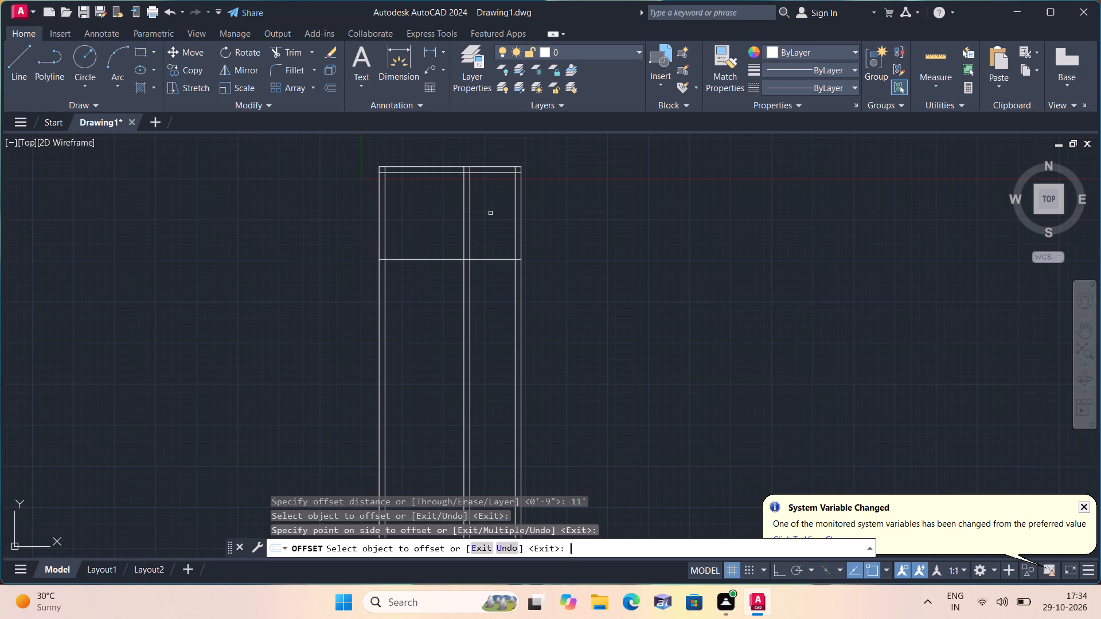
Offset the new horizontal line 9" downward to form the cross wall below the upper rooms.
{"action": "key", "text": "space"}
{"action": "type", "text": "9\""}
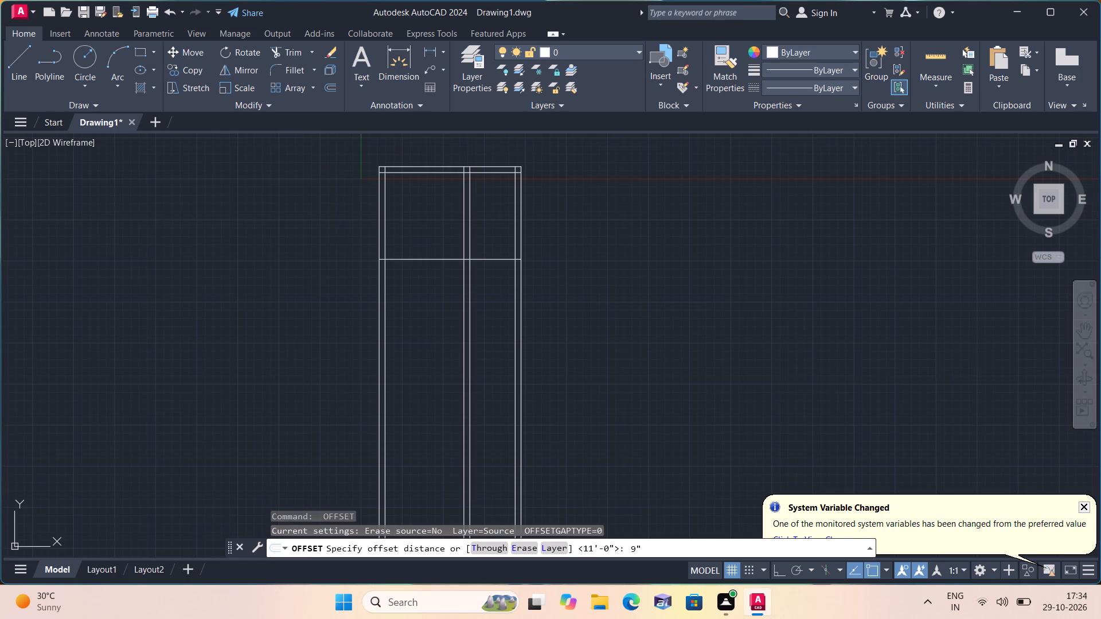
{"action": "key", "text": "space"}
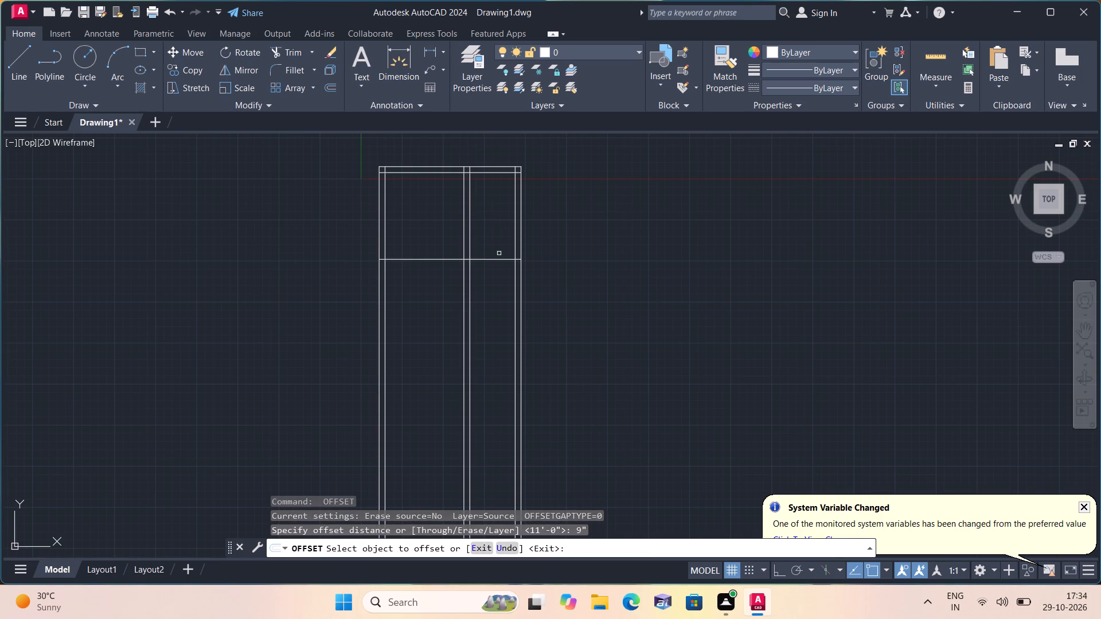
{"action": "left_click", "coordinate": [499, 258]}
{"action": "left_click", "coordinate": [487, 293]}
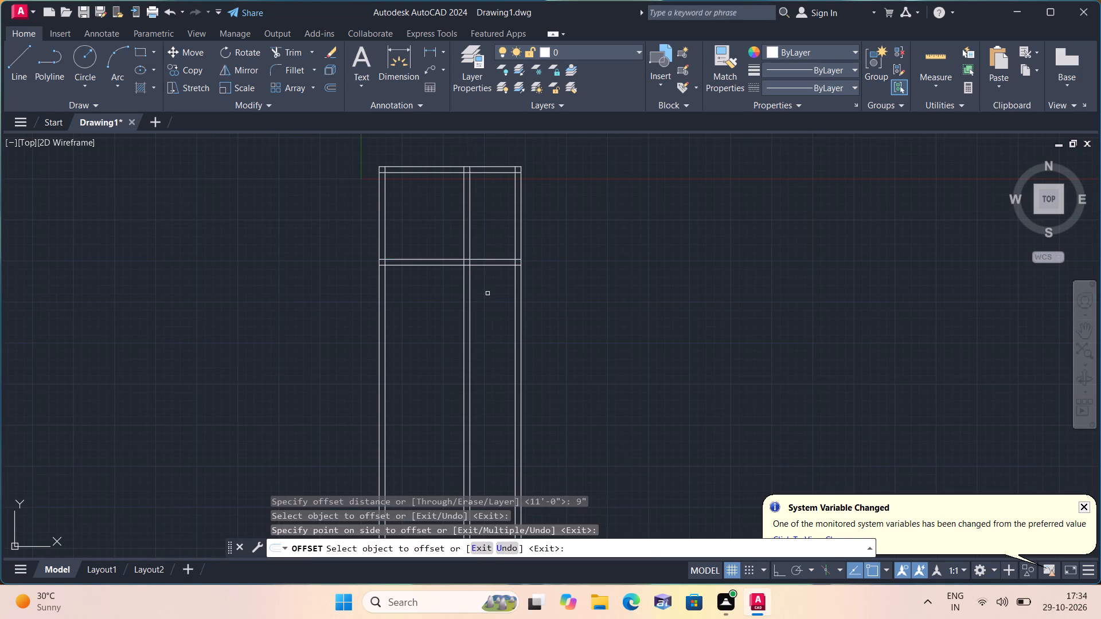
{"action": "key", "text": "space"}
Offset the cross wall's lower line 9'3" downward to mark the depth of the middle room.
{"action": "key", "text": "space"}
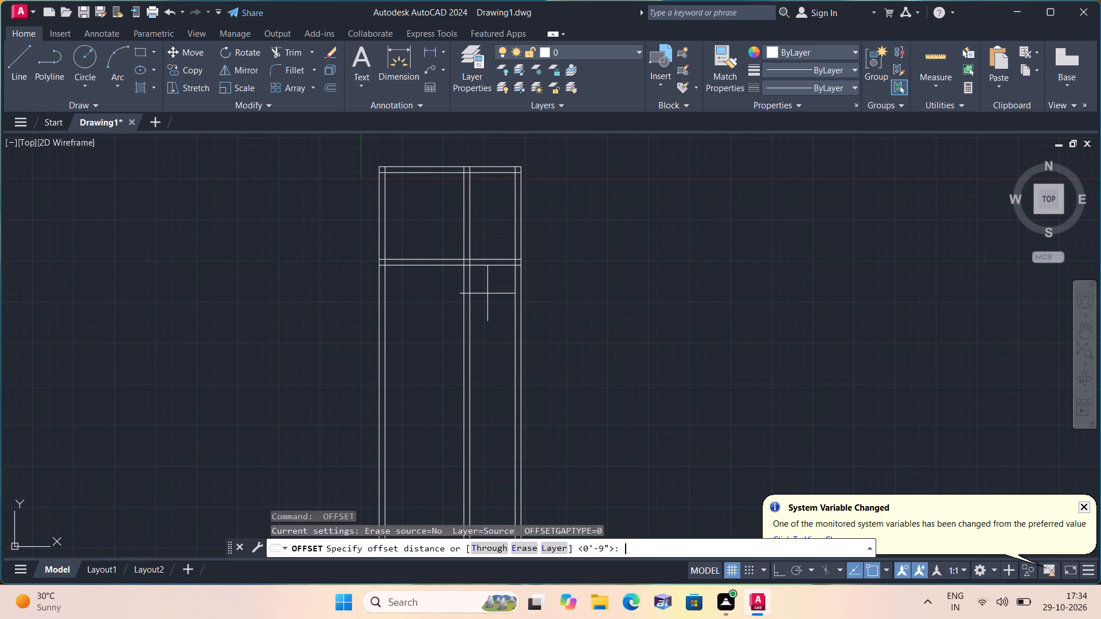
{"action": "type", "text": "9'3\""}
{"action": "key", "text": "space"}
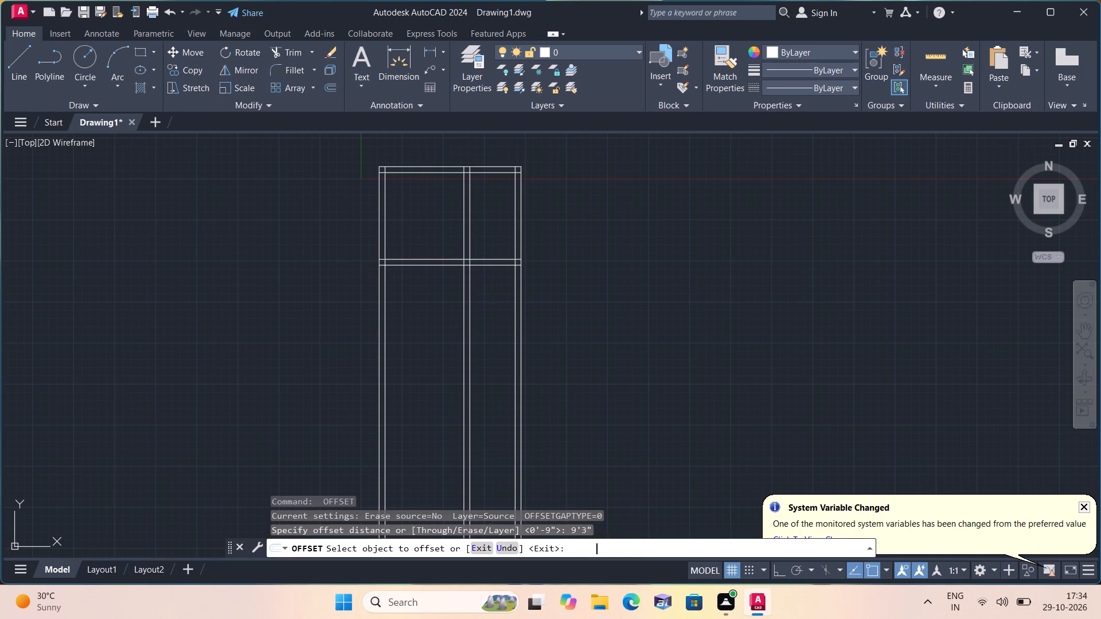
{"action": "left_click", "coordinate": [510, 267]}
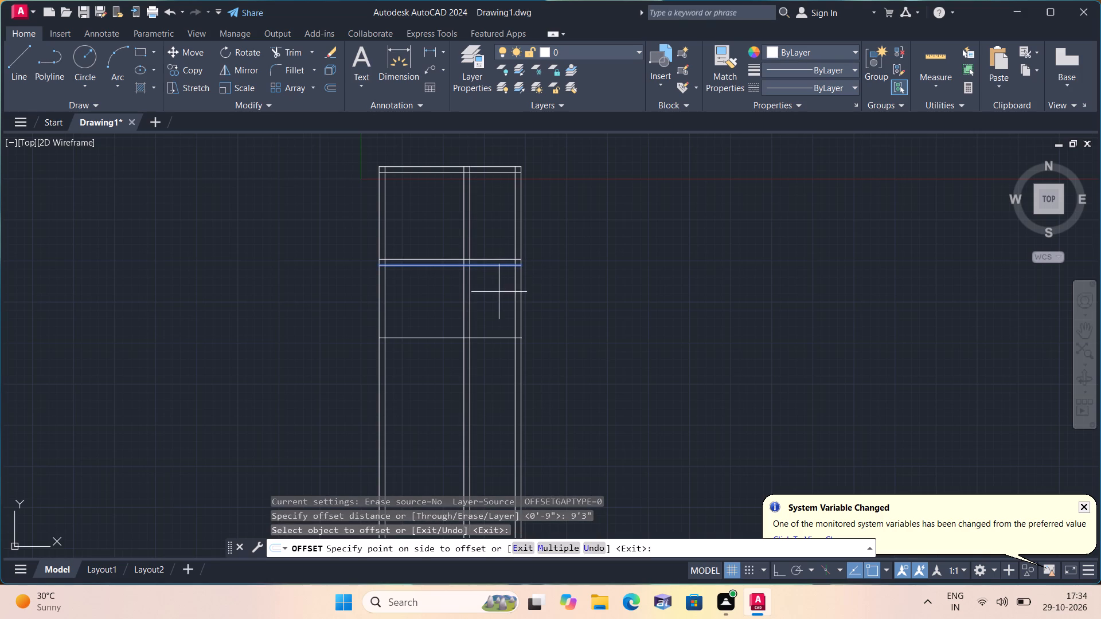
{"action": "left_click", "coordinate": [498, 294]}
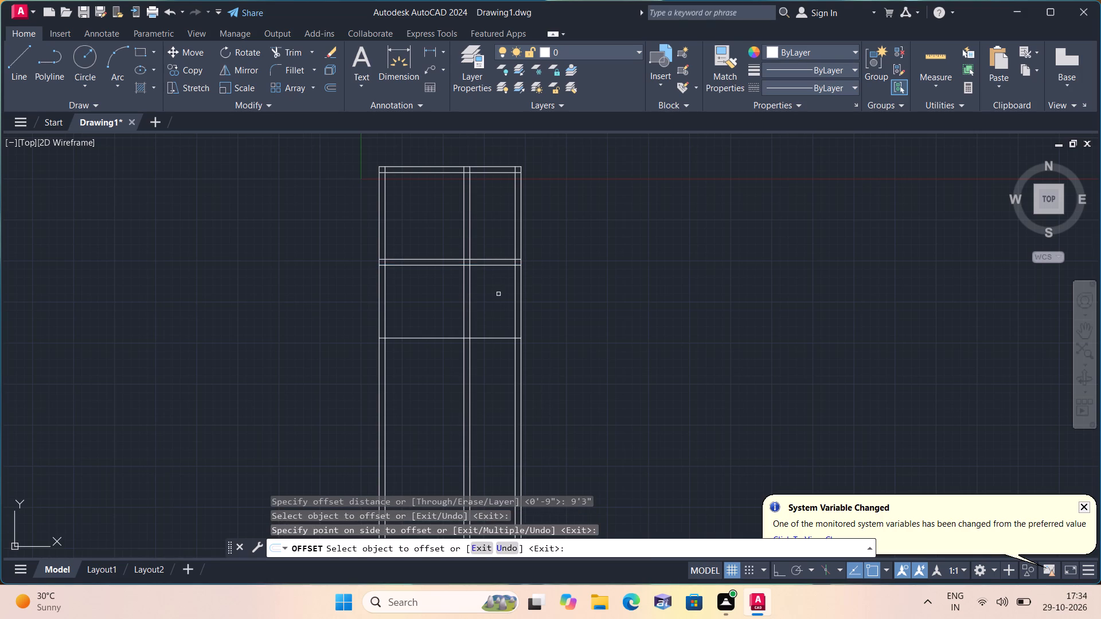
{"action": "key", "text": "space"}
Offset the middle room's bottom line 9" downward to form the second cross wall.
{"action": "key", "text": "space"}
{"action": "type", "text": "9\""}
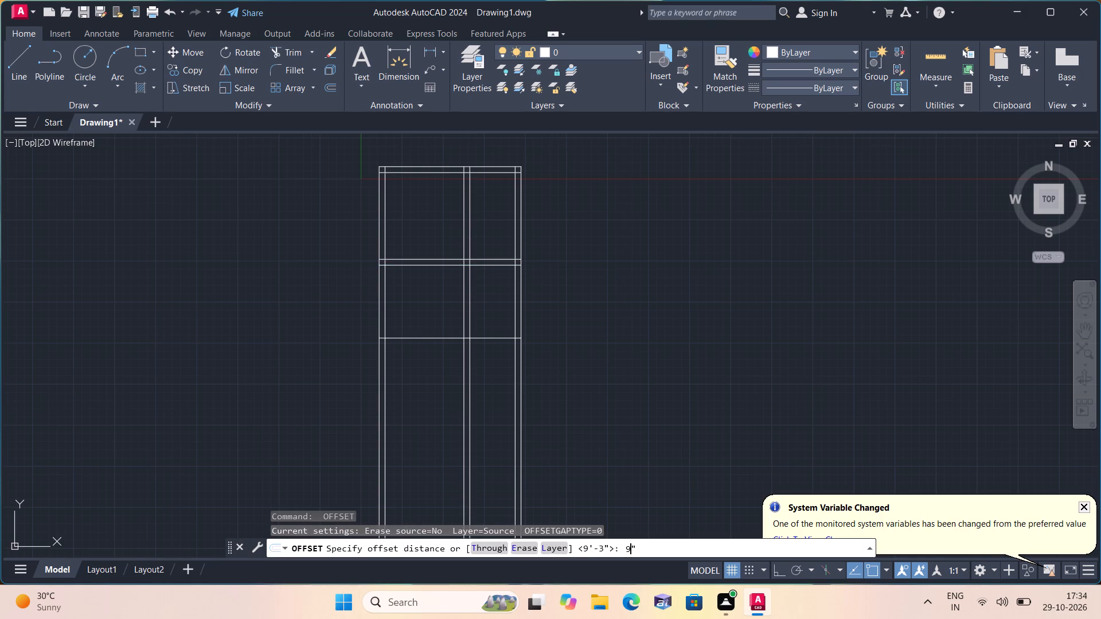
{"action": "key", "text": "space"}
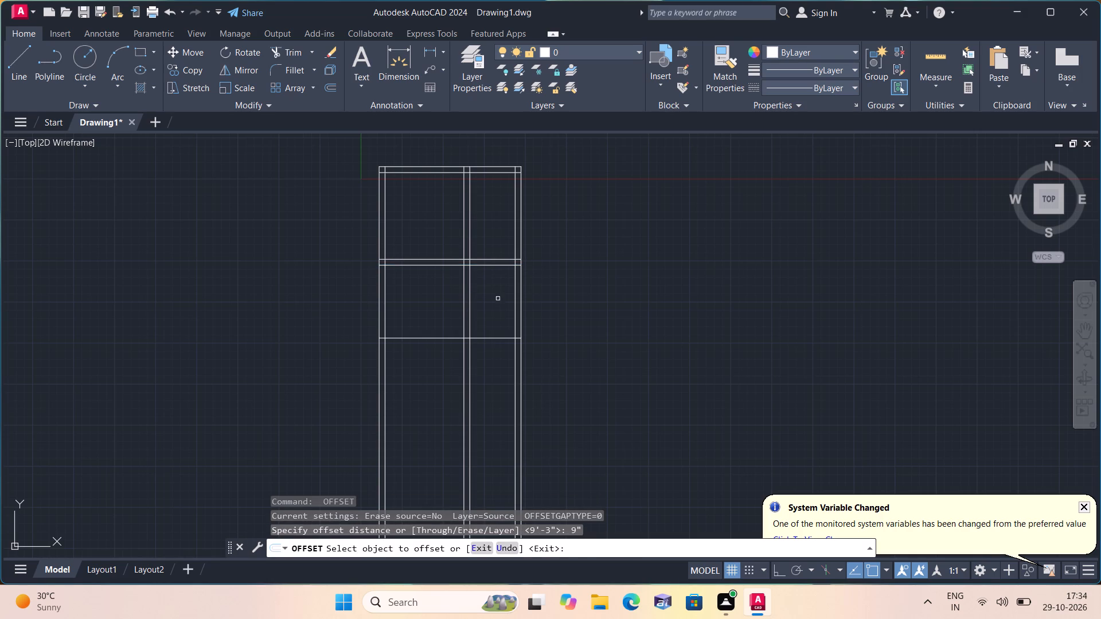
{"action": "left_click", "coordinate": [501, 340]}
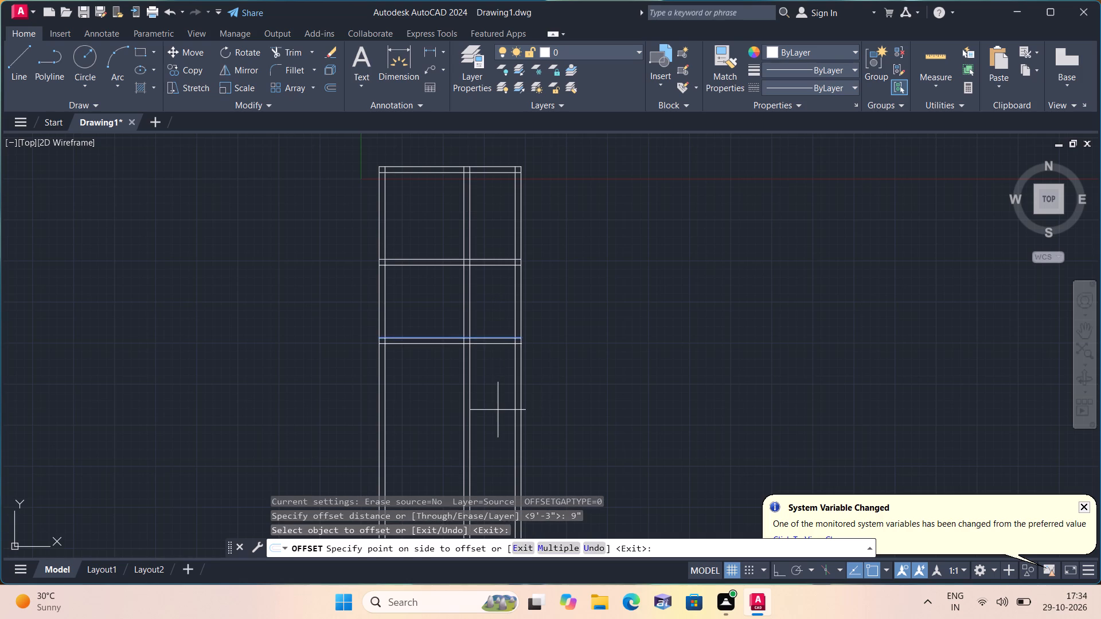
{"action": "left_click", "coordinate": [498, 410]}
{"action": "key", "text": "space"}
Trim both partition lines out of the middle room, the second cross wall and the area below it.
{"action": "type", "text": "tr"}
{"action": "type", "text": "im"}
{"action": "key", "text": "space"}
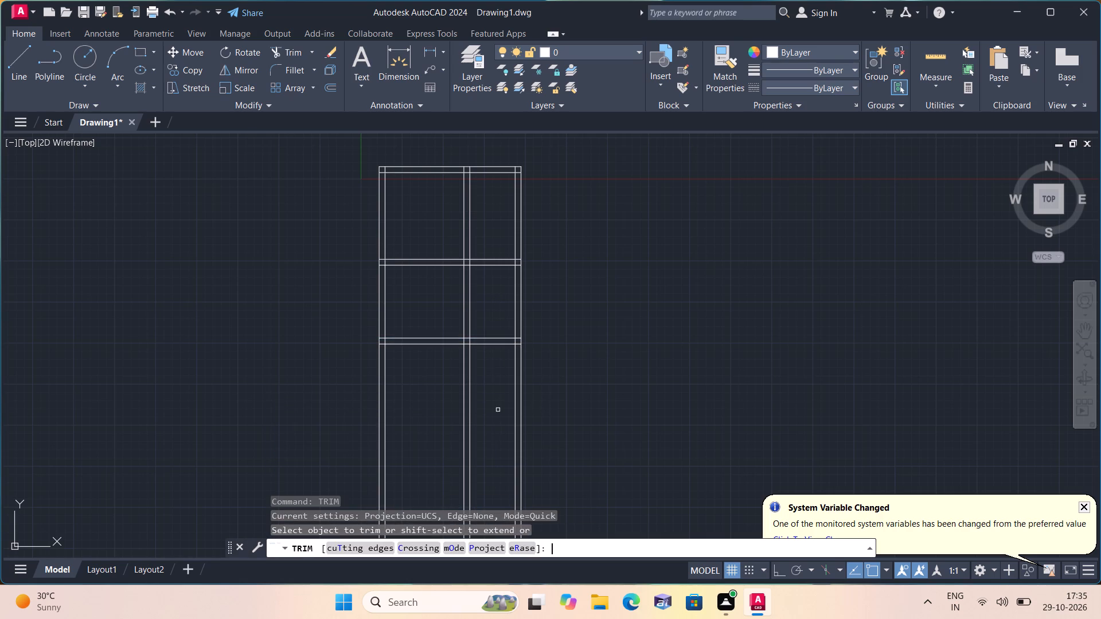
{"action": "left_click_drag", "start_coordinate": [491, 301], "coordinate": [460, 296]}
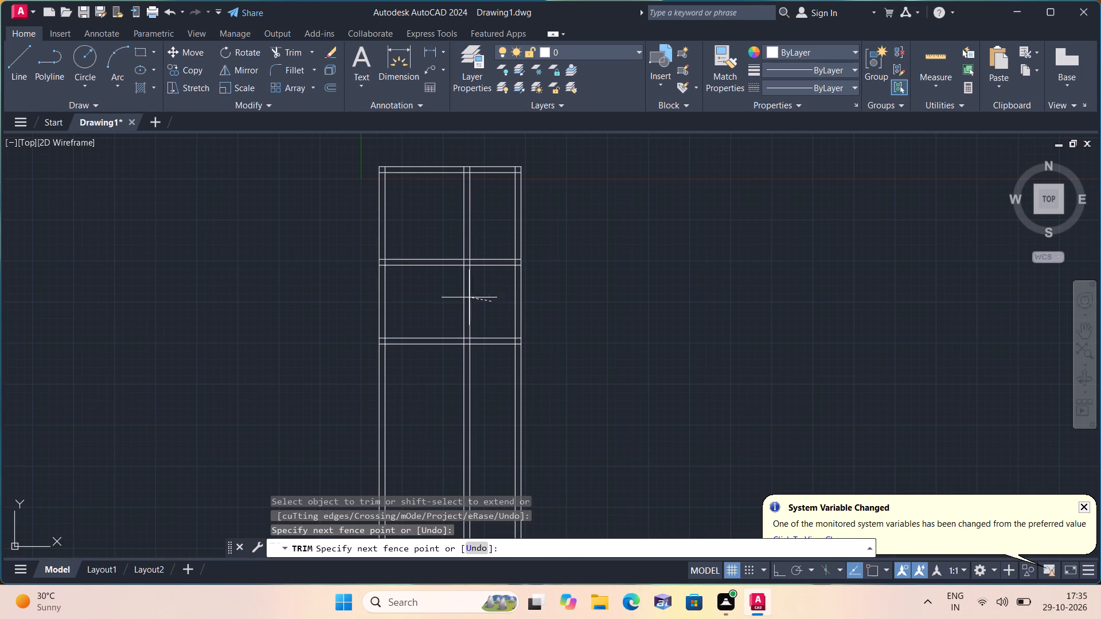
{"action": "left_click_drag", "start_coordinate": [460, 296], "coordinate": [447, 296]}
{"action": "left_click_drag", "start_coordinate": [447, 377], "coordinate": [475, 374]}
{"action": "left_click_drag", "start_coordinate": [475, 374], "coordinate": [477, 367]}
{"action": "scroll", "coordinate": [462, 345], "scroll_direction": "up", "scroll_amount": 3}
{"action": "left_click", "coordinate": [456, 327]}
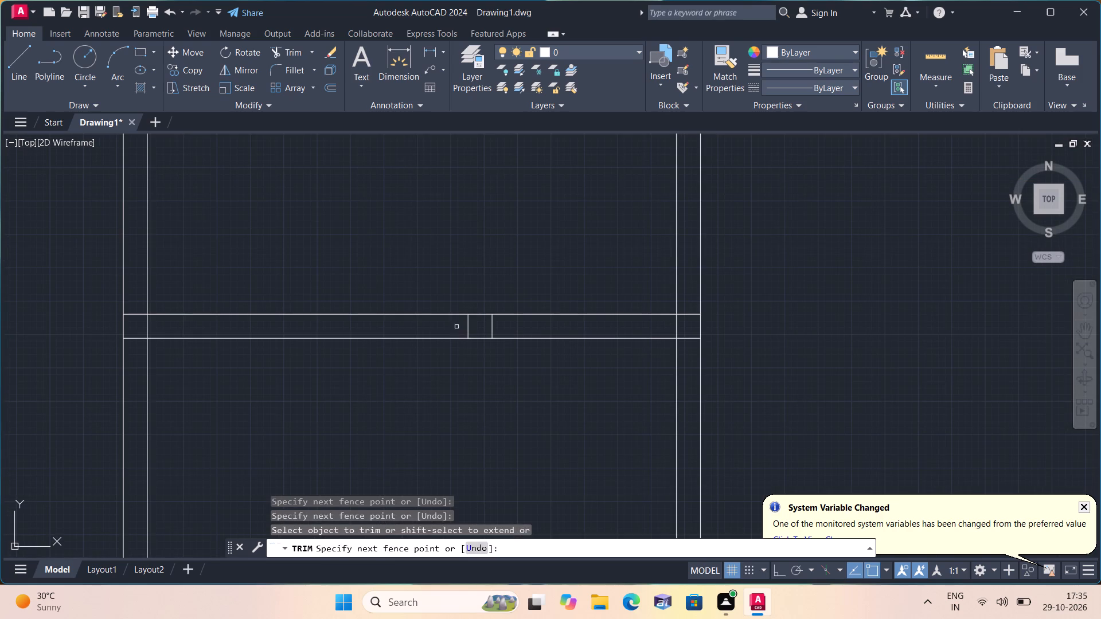
{"action": "left_click", "coordinate": [513, 330]}
{"action": "scroll", "coordinate": [513, 330], "scroll_direction": "down", "scroll_amount": 3}
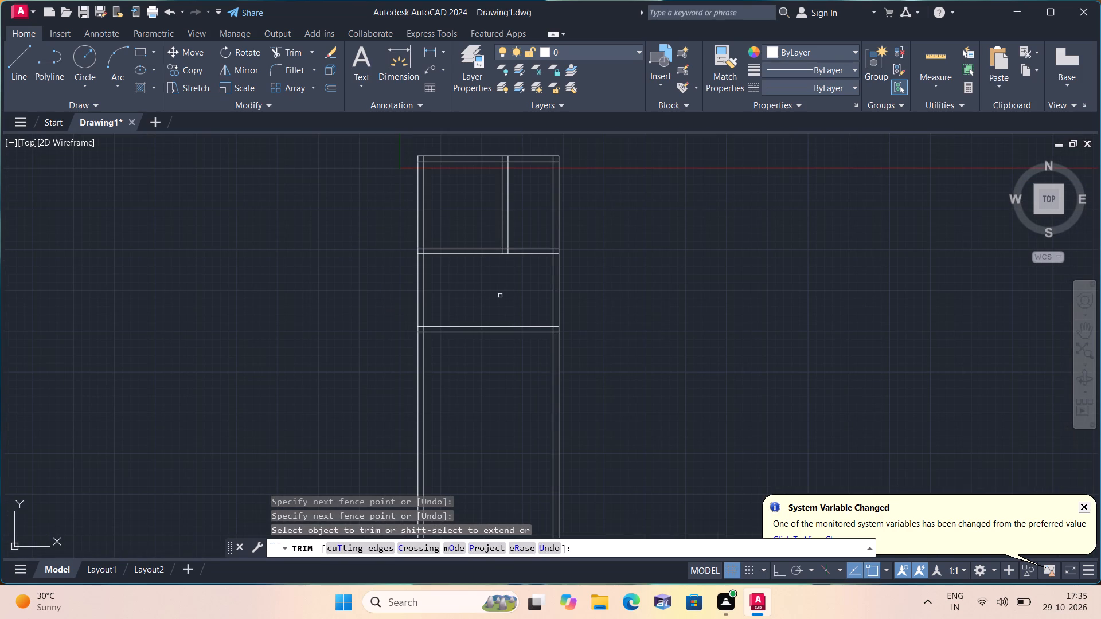
{"action": "scroll", "coordinate": [510, 326], "scroll_direction": "up", "scroll_amount": 1}
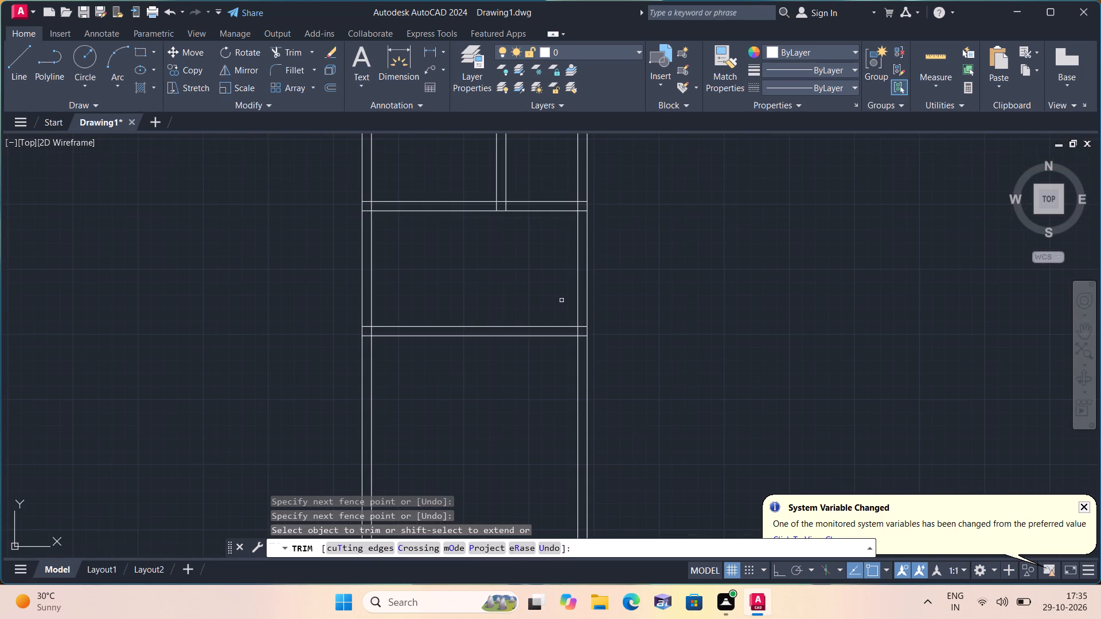
{"action": "key", "text": "space"}
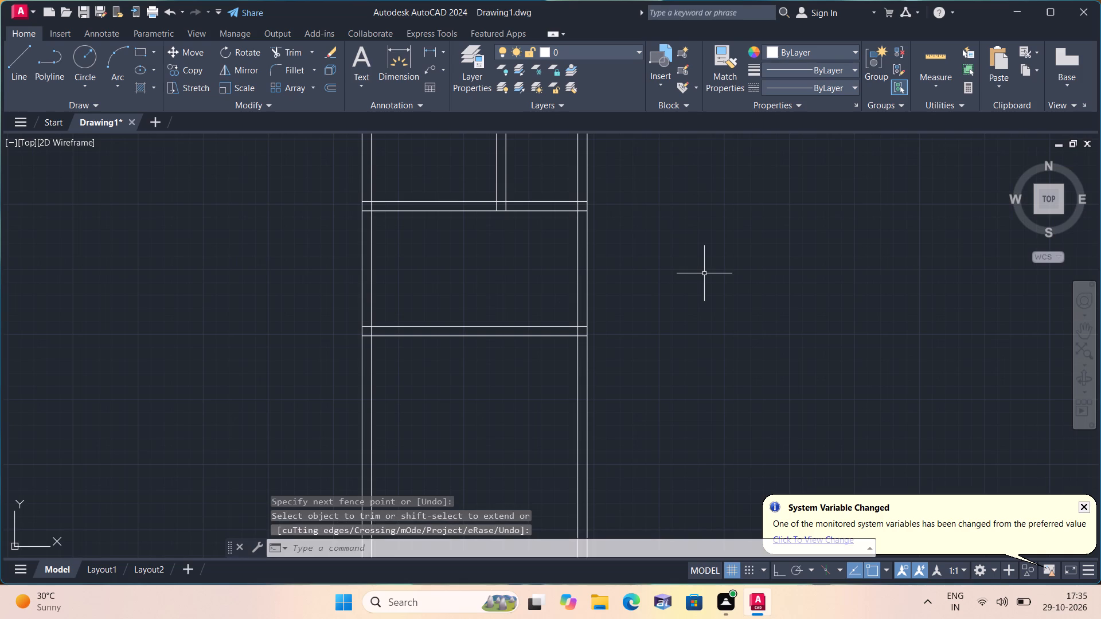
Offset the first cross wall's lower line 6'10" downward into the middle room.
{"action": "type", "text": "off"}
{"action": "key", "text": "space"}
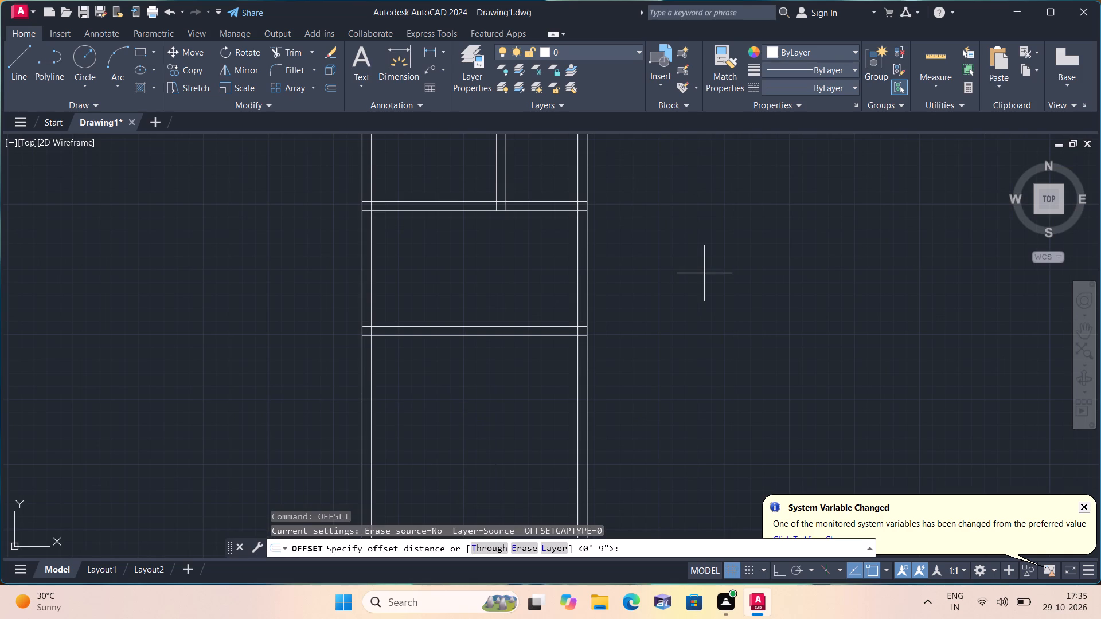
{"action": "type", "text": "6'10\""}
{"action": "key", "text": "space"}
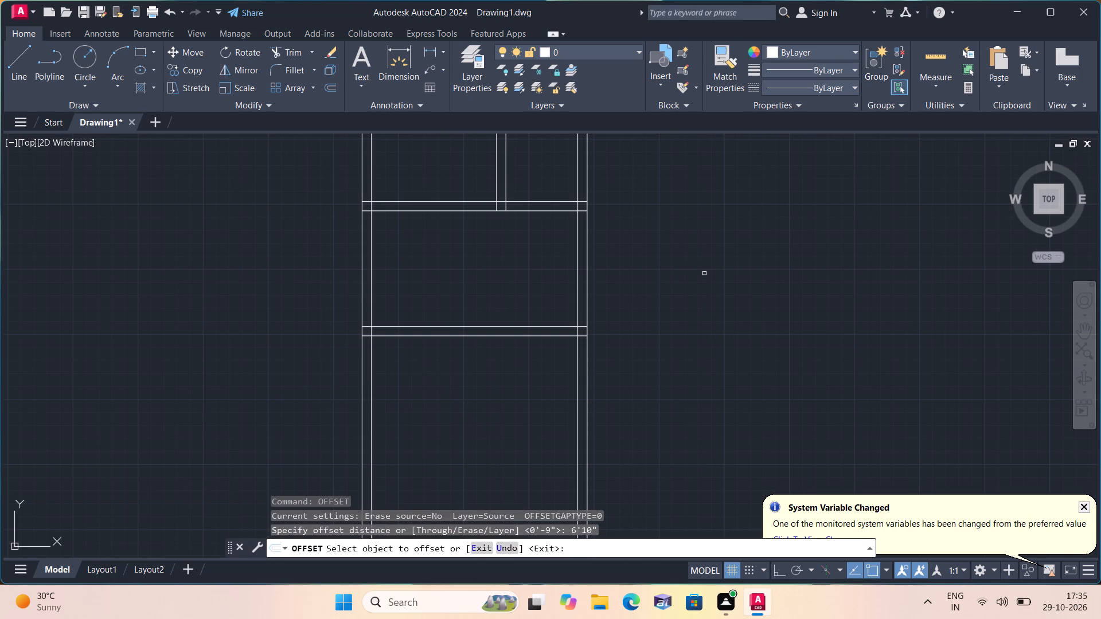
{"action": "left_click", "coordinate": [482, 211]}
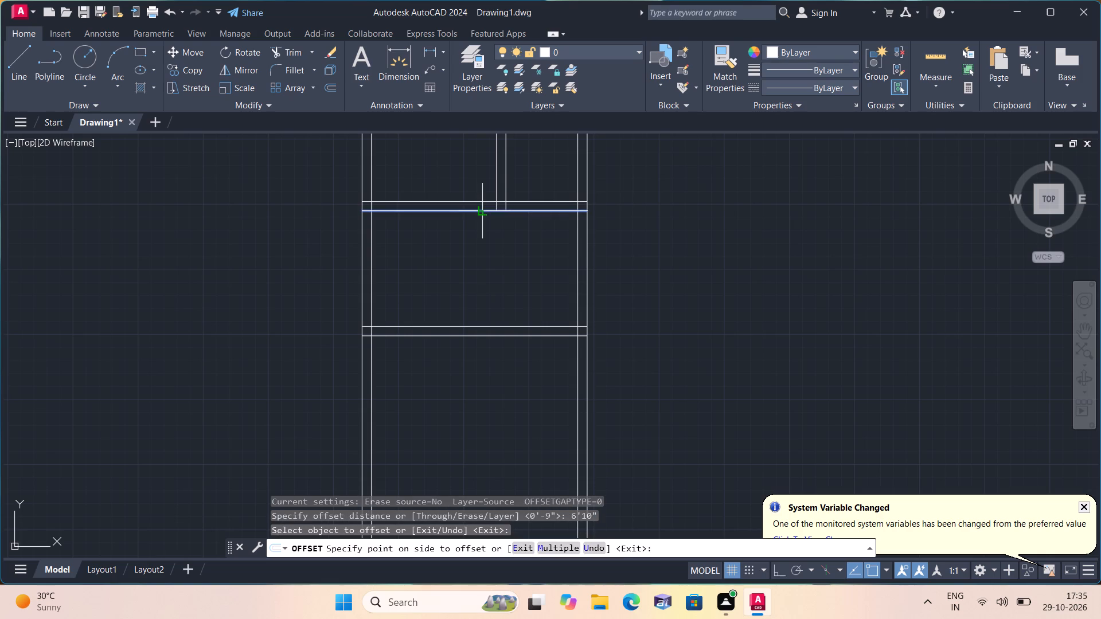
{"action": "left_click", "coordinate": [474, 278]}
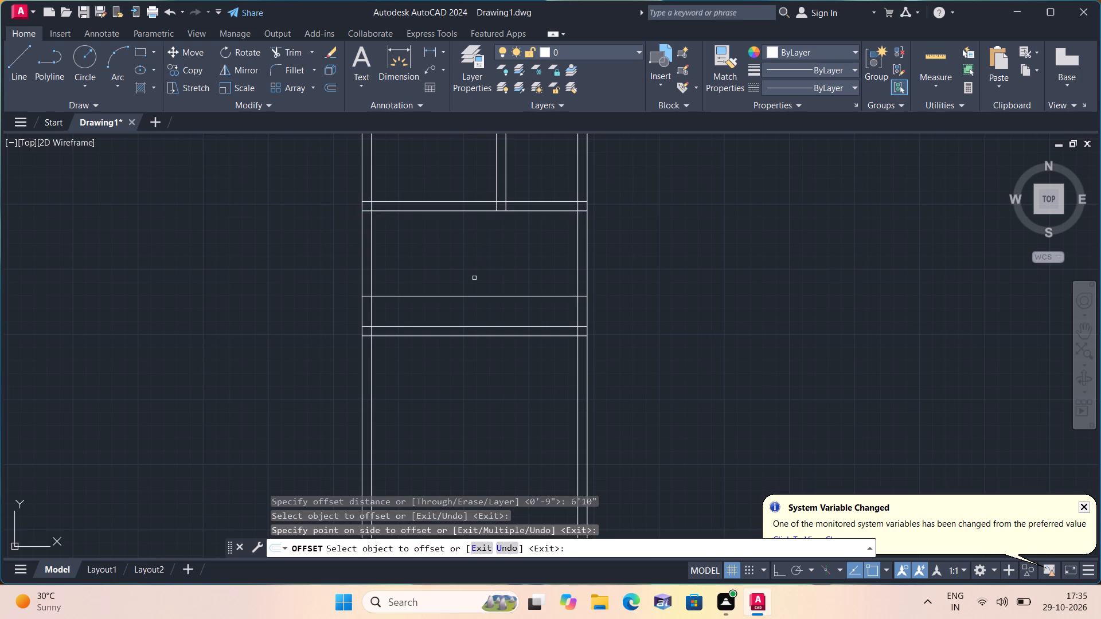
{"action": "key", "text": "space"}
Offset the line 6'10" below the first cross wall 9" downward to form a cross wall.
{"action": "key", "text": "space"}
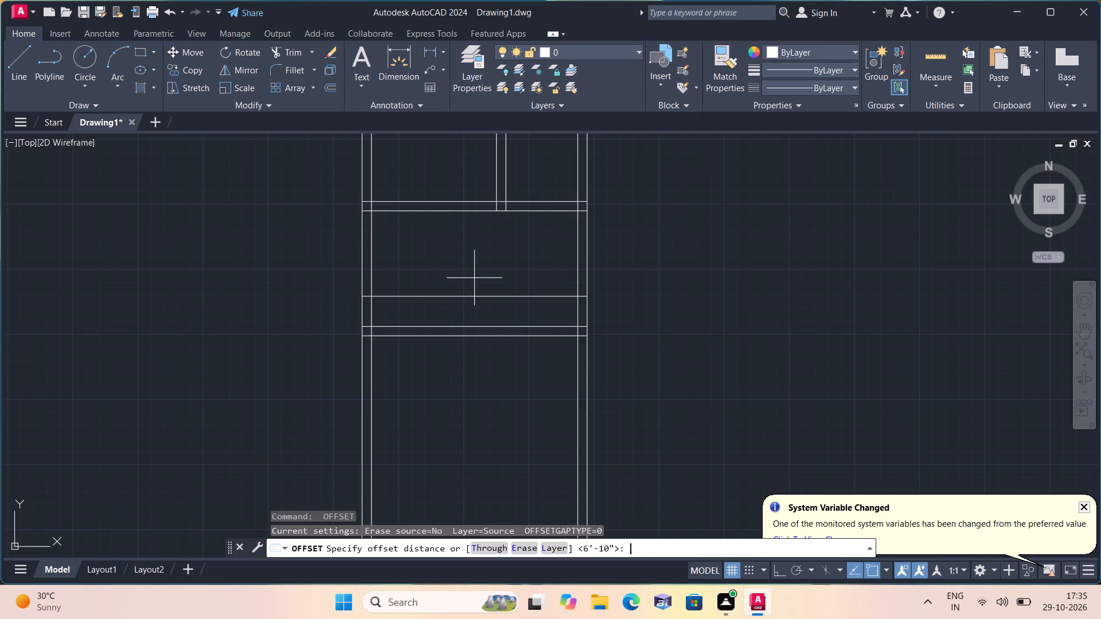
{"action": "key", "text": "4"}
{"action": "key", "text": "BackSpace"}
{"action": "key", "text": "9"}
{"action": "type", "text": "\""}
{"action": "key", "text": "space"}
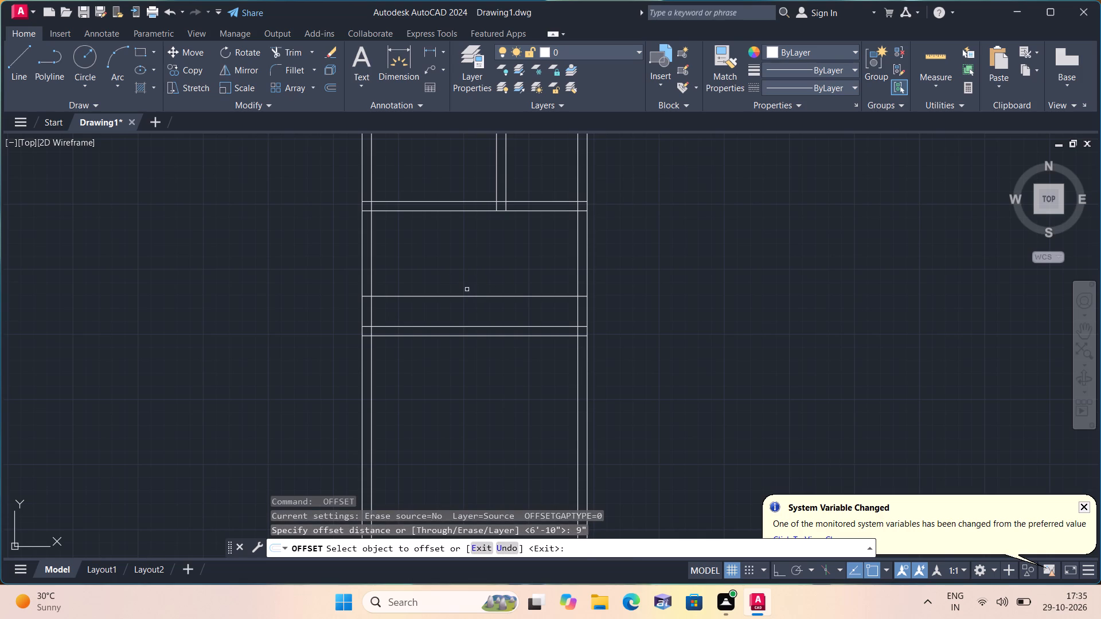
{"action": "left_click", "coordinate": [469, 296]}
{"action": "left_click", "coordinate": [471, 313]}
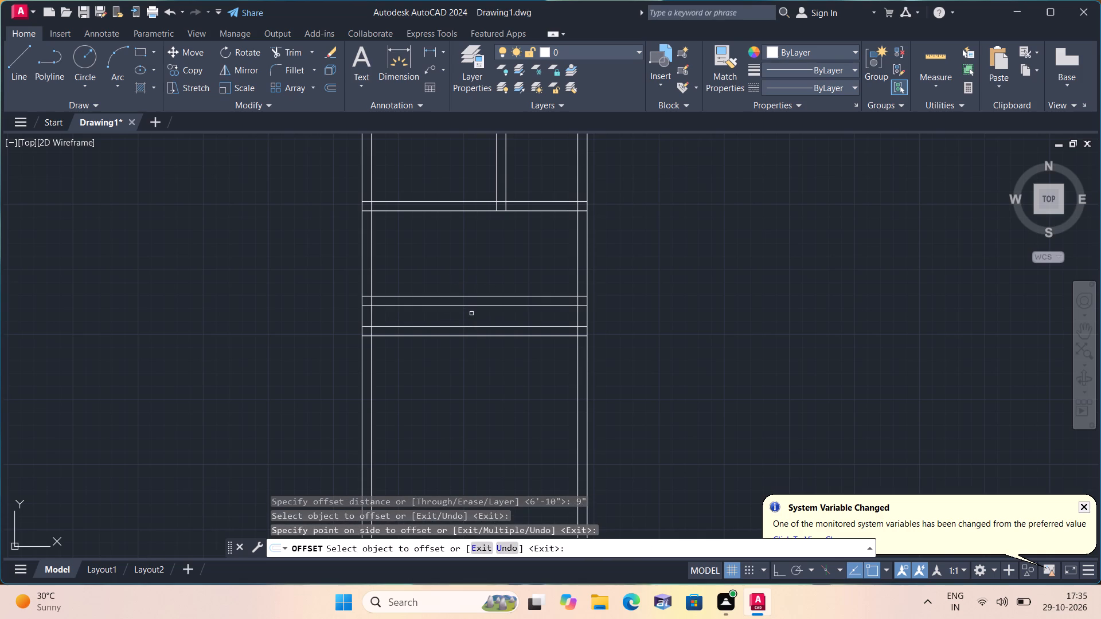
{"action": "key", "text": "space"}
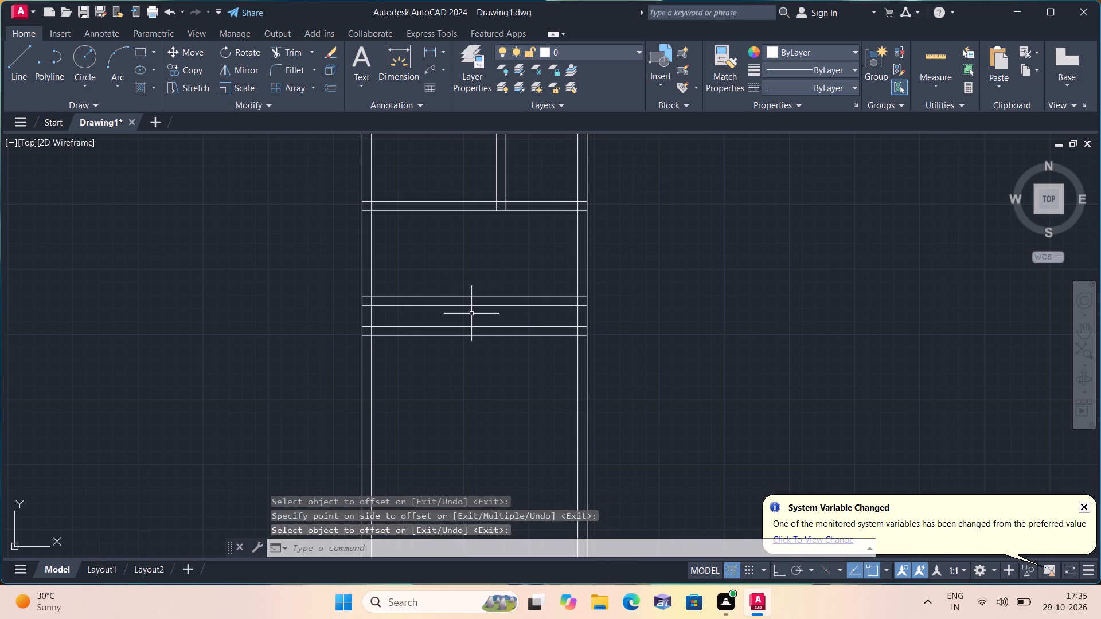
Delete both lines of the lowest cross wall, the one set 9'3" below the first cross wall.
{"action": "scroll", "coordinate": [475, 333], "scroll_direction": "up", "scroll_amount": 1}
{"action": "left_click", "coordinate": [481, 351]}
{"action": "left_click", "coordinate": [460, 308]}
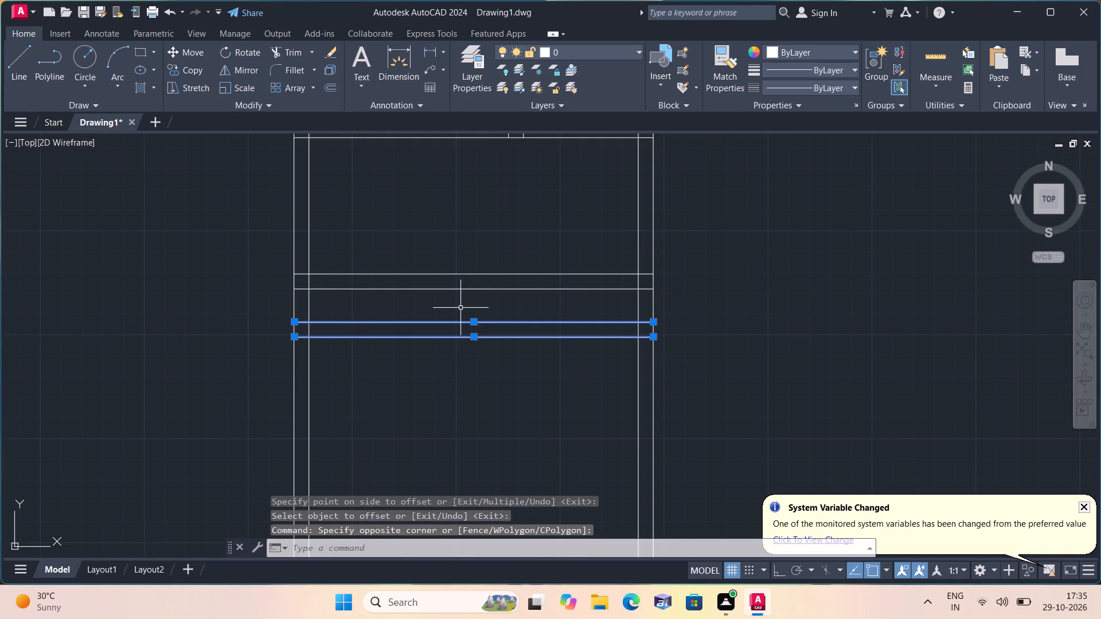
{"action": "key", "text": "Delete"}
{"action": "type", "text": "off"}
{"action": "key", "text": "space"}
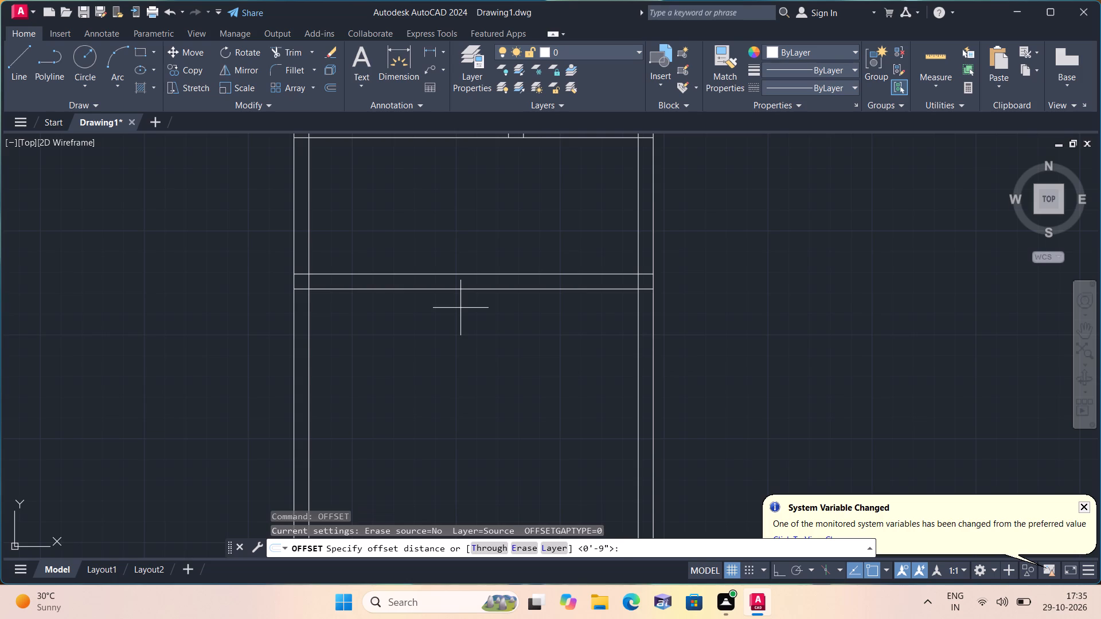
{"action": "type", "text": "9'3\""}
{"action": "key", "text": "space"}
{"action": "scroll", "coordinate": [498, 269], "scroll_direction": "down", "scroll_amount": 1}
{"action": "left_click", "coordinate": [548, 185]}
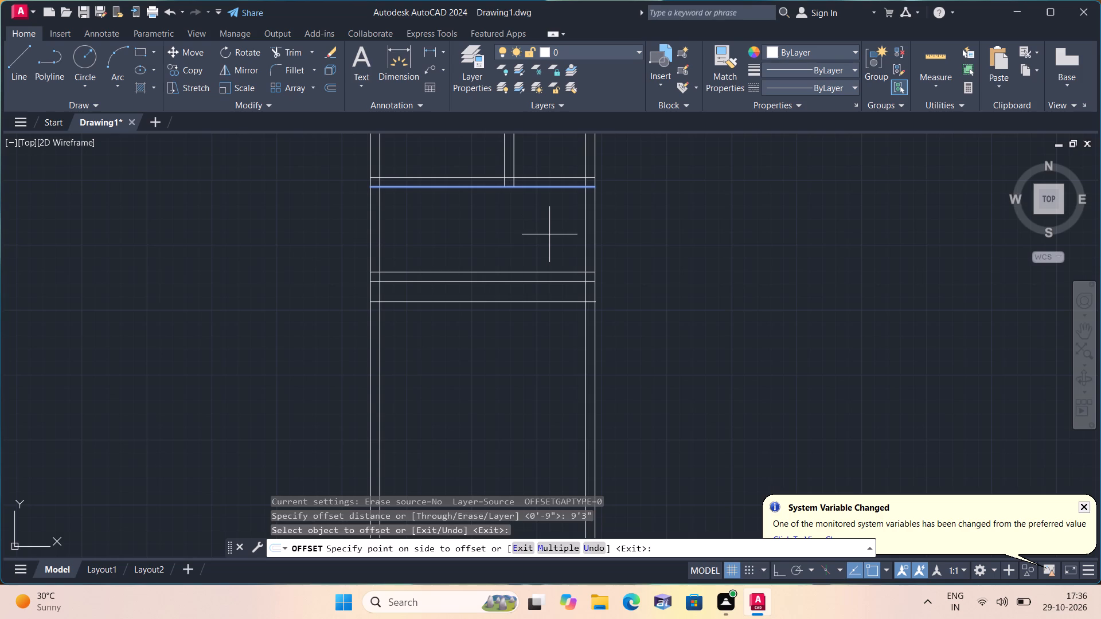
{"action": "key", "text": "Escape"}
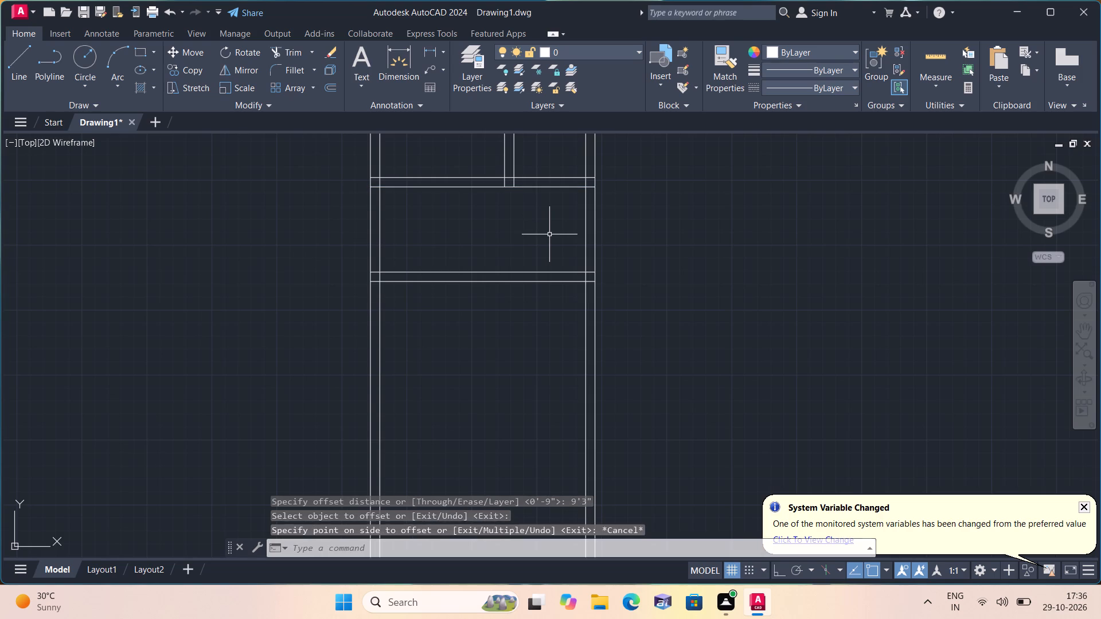
Offset the first cross wall's lower line 11' downward, past the second cross wall.
{"action": "key", "text": "space"}
{"action": "type", "text": "11'"}
{"action": "key", "text": "space"}
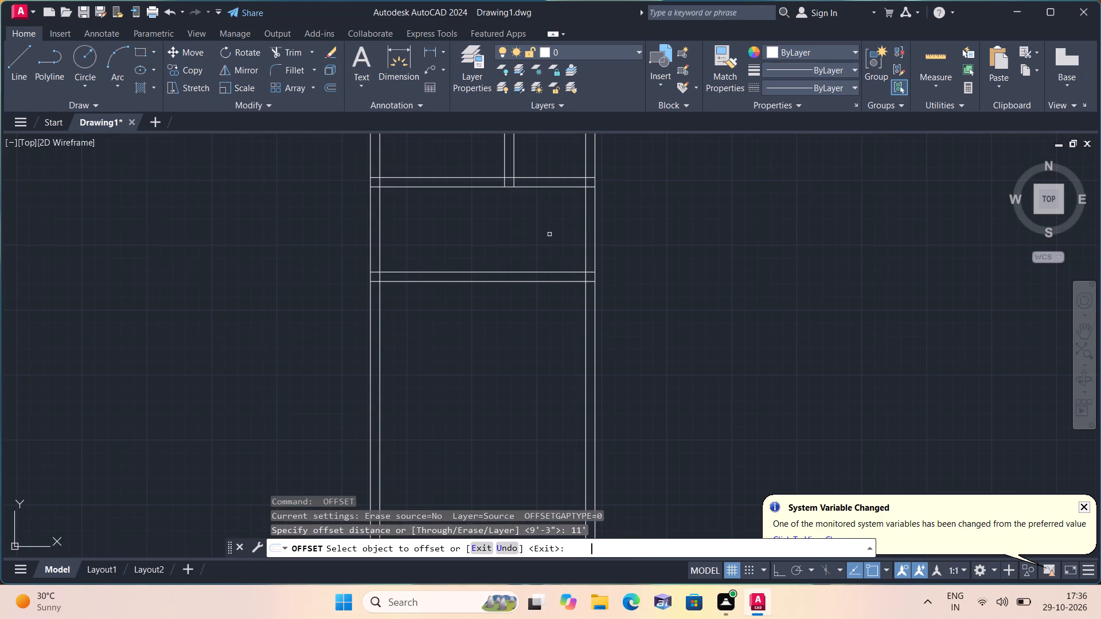
{"action": "left_click", "coordinate": [550, 187]}
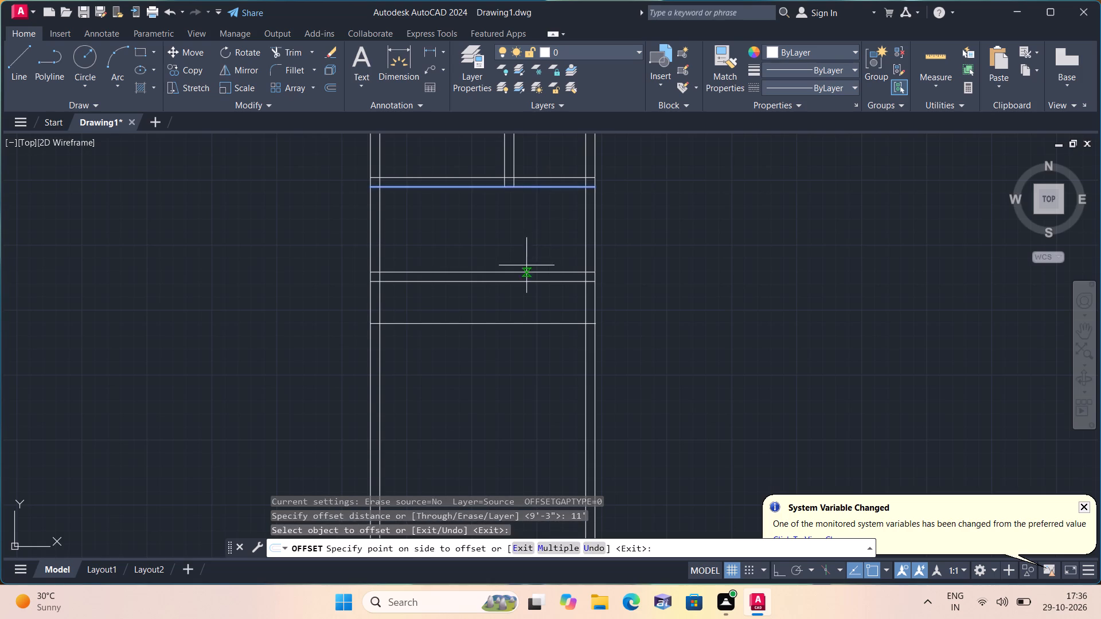
{"action": "left_click", "coordinate": [526, 265]}
{"action": "key", "text": "space"}
Offset the lowest horizontal line 9" downward to form the third cross wall.
{"action": "key", "text": "space"}
{"action": "type", "text": "9\""}
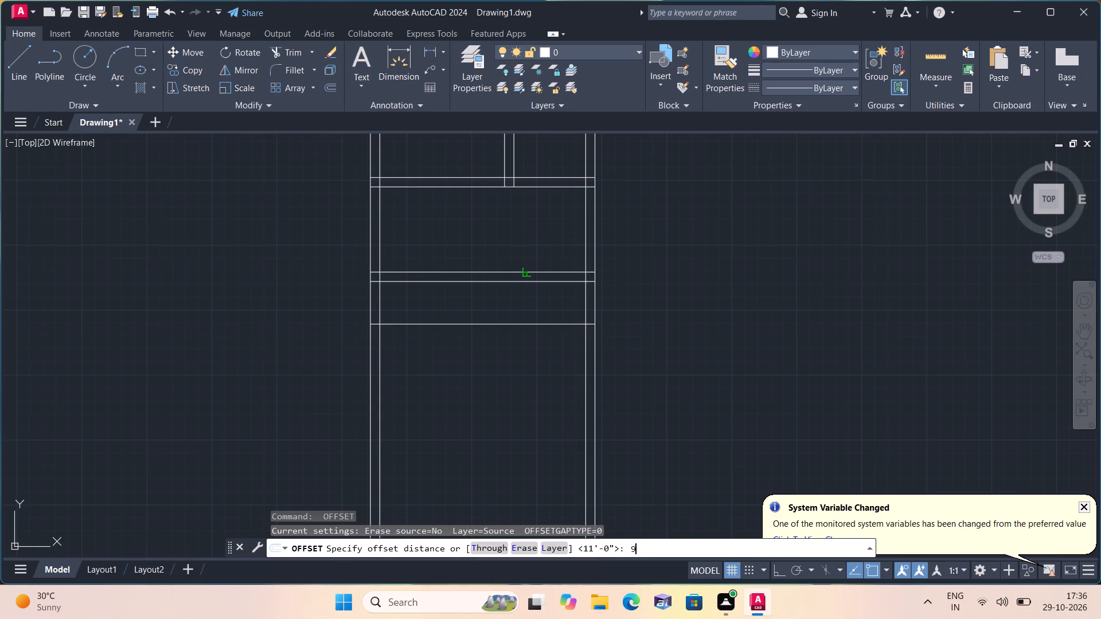
{"action": "key", "text": "space"}
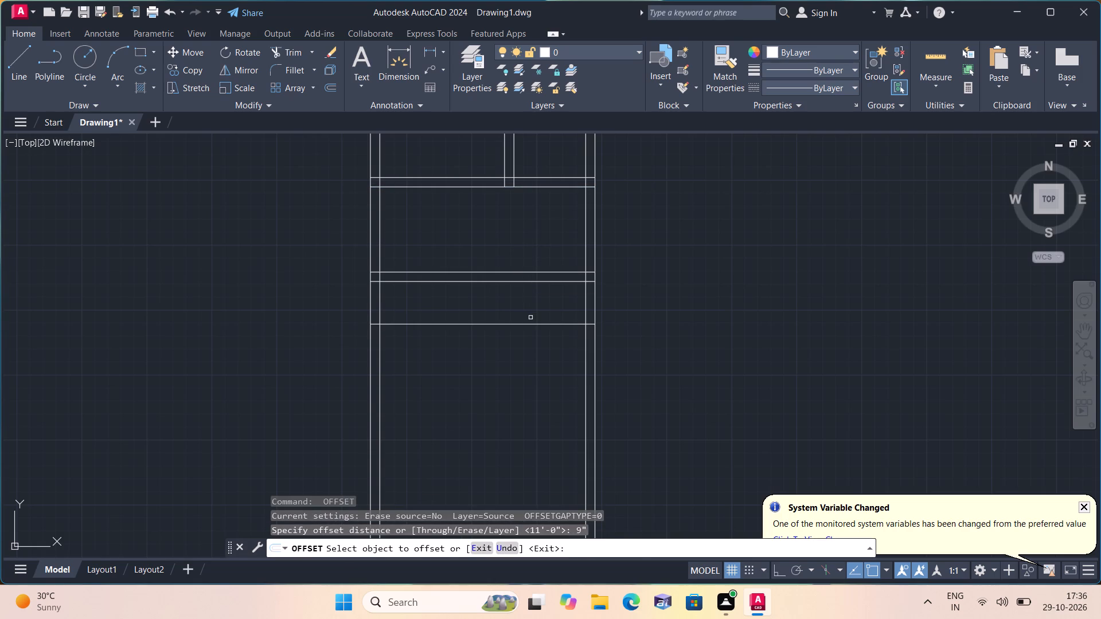
{"action": "left_click", "coordinate": [532, 327]}
{"action": "left_click", "coordinate": [533, 323]}
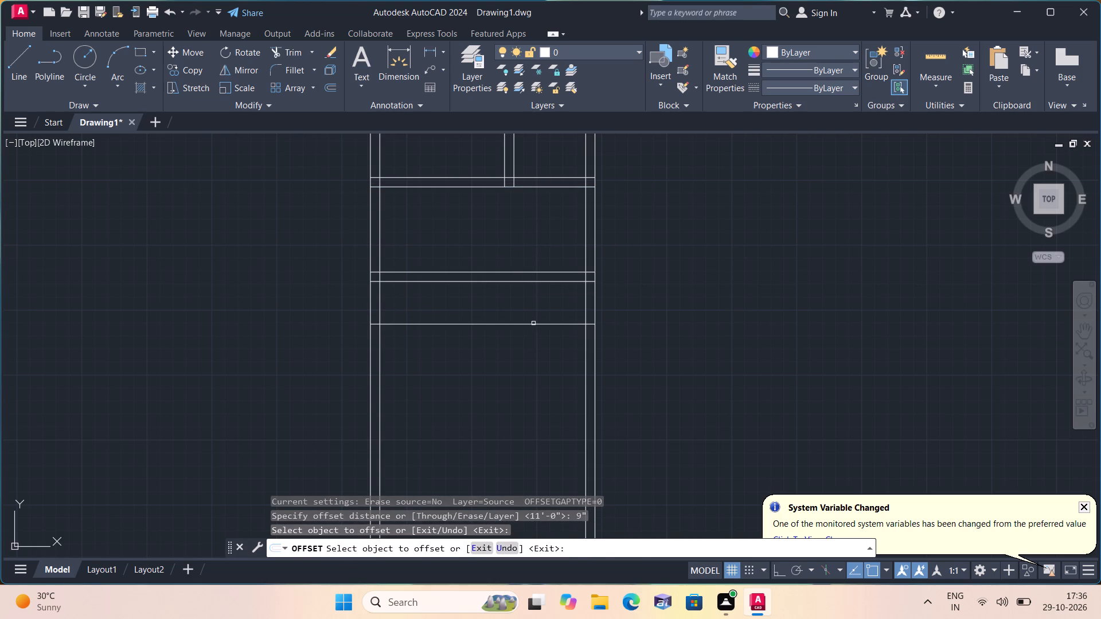
{"action": "left_click", "coordinate": [530, 368]}
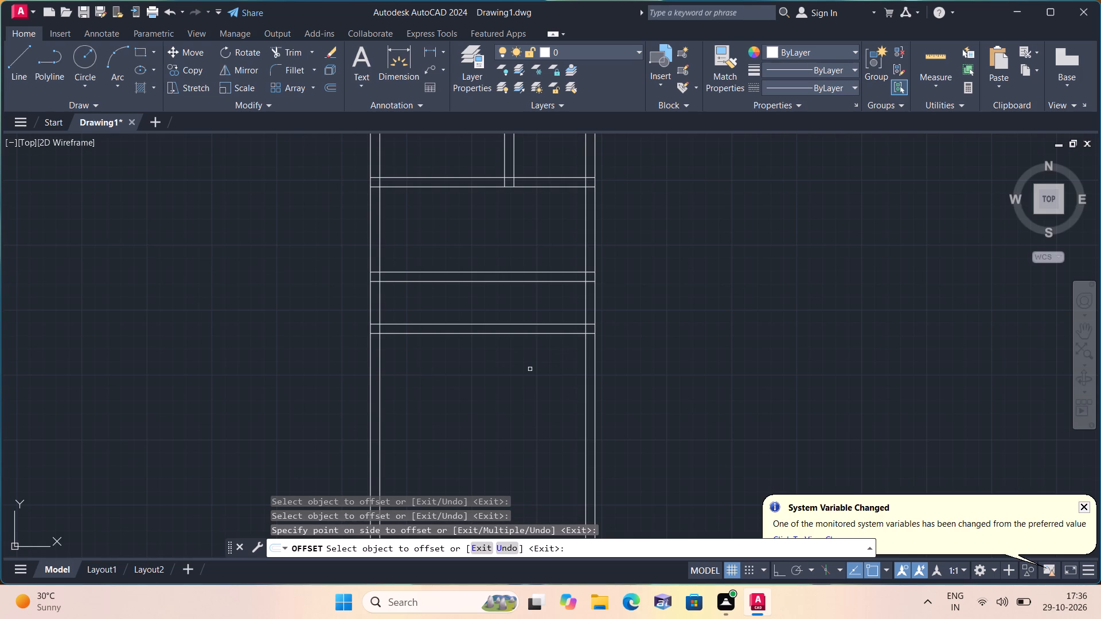
{"action": "key", "text": "space"}
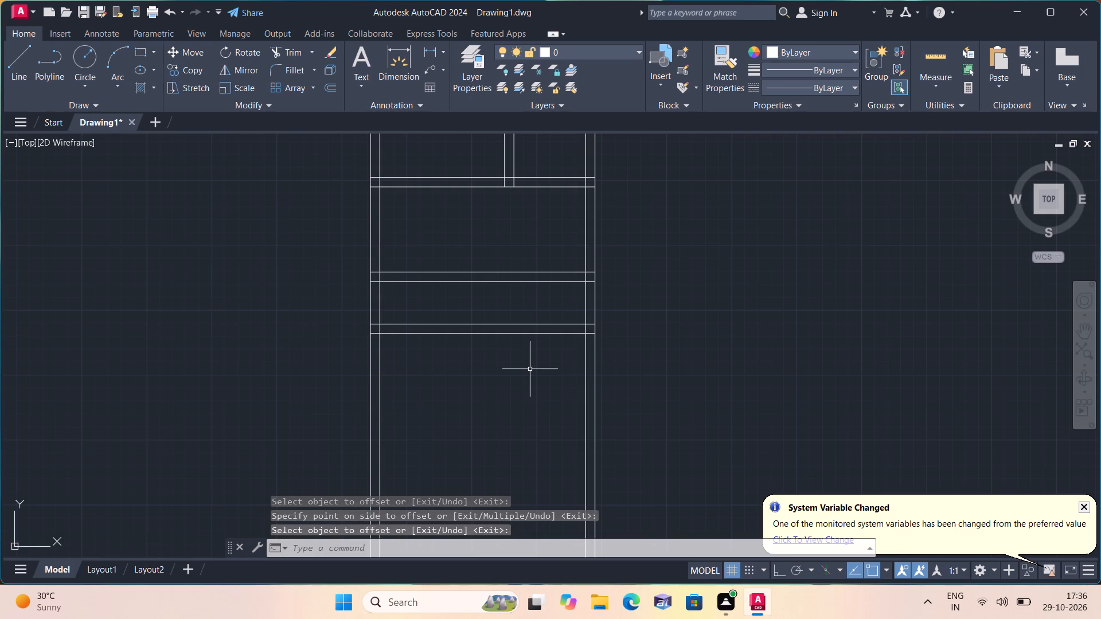
Offset the third cross wall's lower line 10' downward to mark the depth of the room below it.
{"action": "key", "text": "space"}
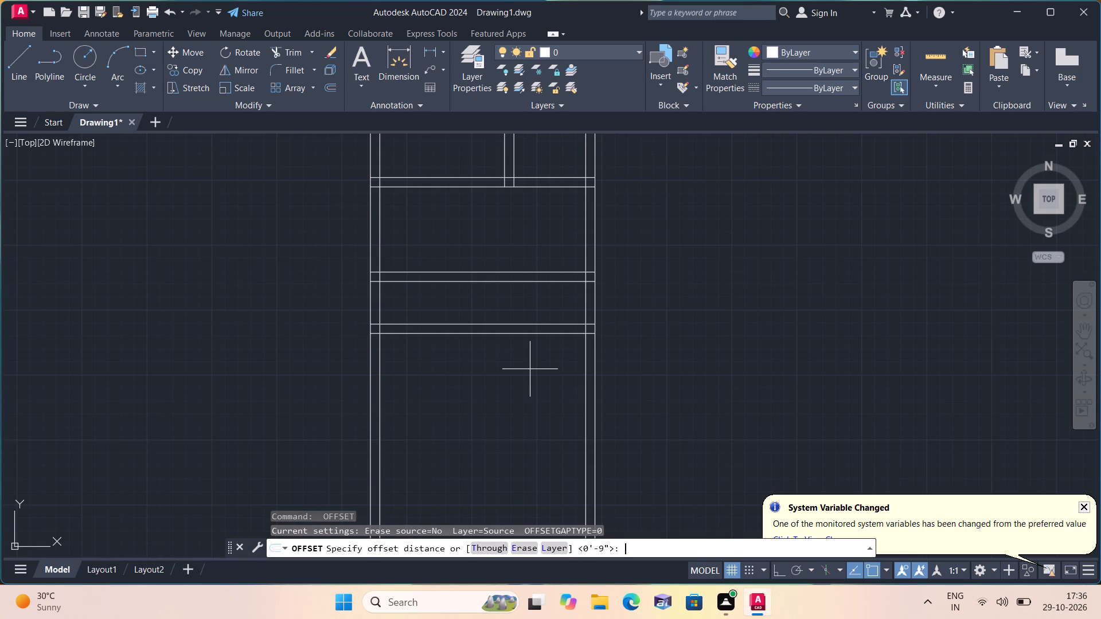
{"action": "type", "text": "10'"}
{"action": "key", "text": "space"}
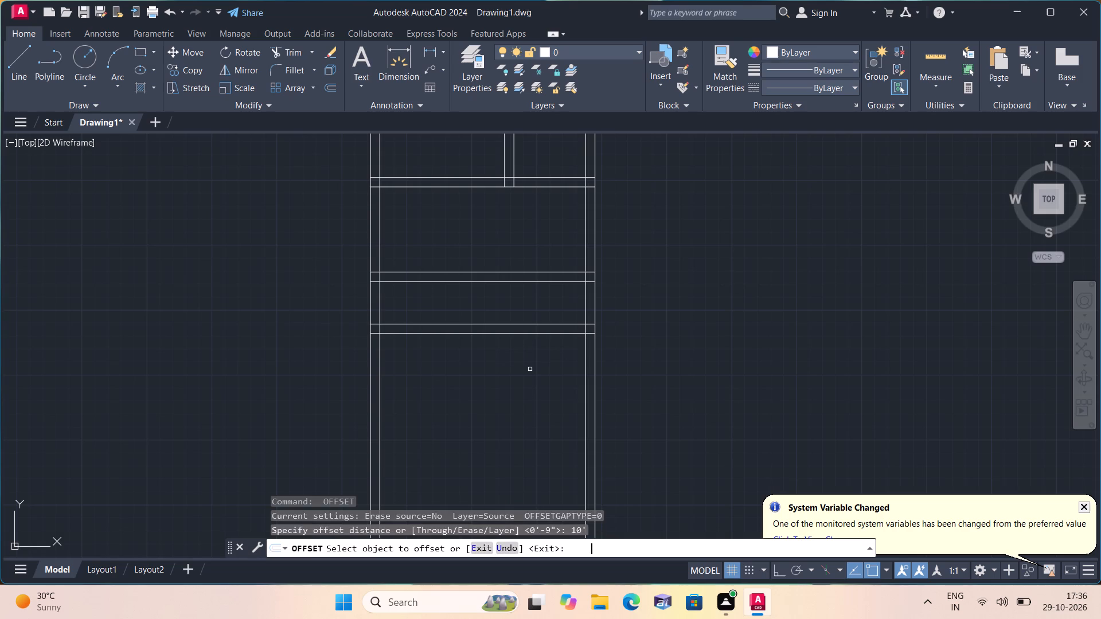
{"action": "left_click", "coordinate": [489, 334]}
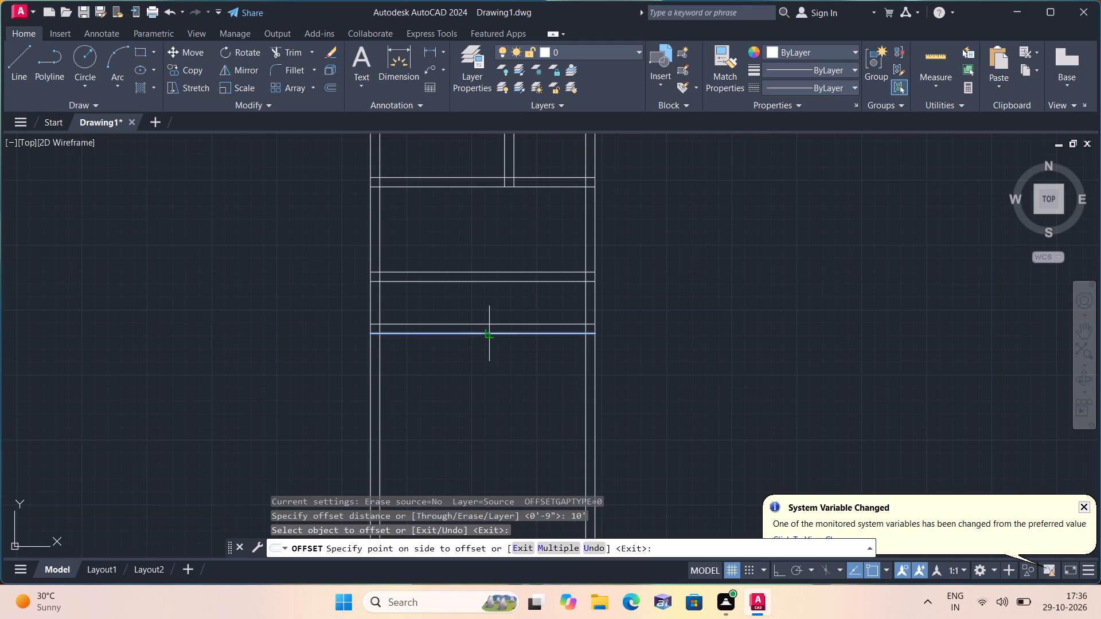
{"action": "left_click", "coordinate": [487, 385]}
{"action": "scroll", "coordinate": [505, 383], "scroll_direction": "down", "scroll_amount": 1}
{"action": "middle_click_drag", "start_coordinate": [504, 383], "coordinate": [474, 287]}
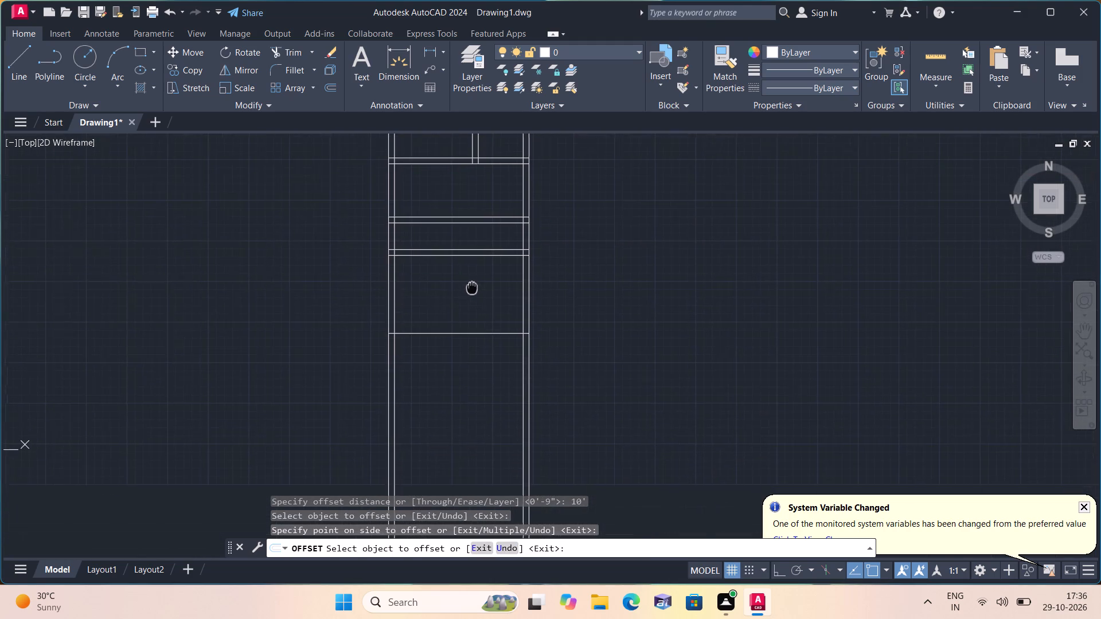
{"action": "key", "text": "space"}
Offset that room's bottom line 9" downward to form the fourth cross wall.
{"action": "key", "text": "space"}
{"action": "type", "text": "9\""}
{"action": "key", "text": "space"}
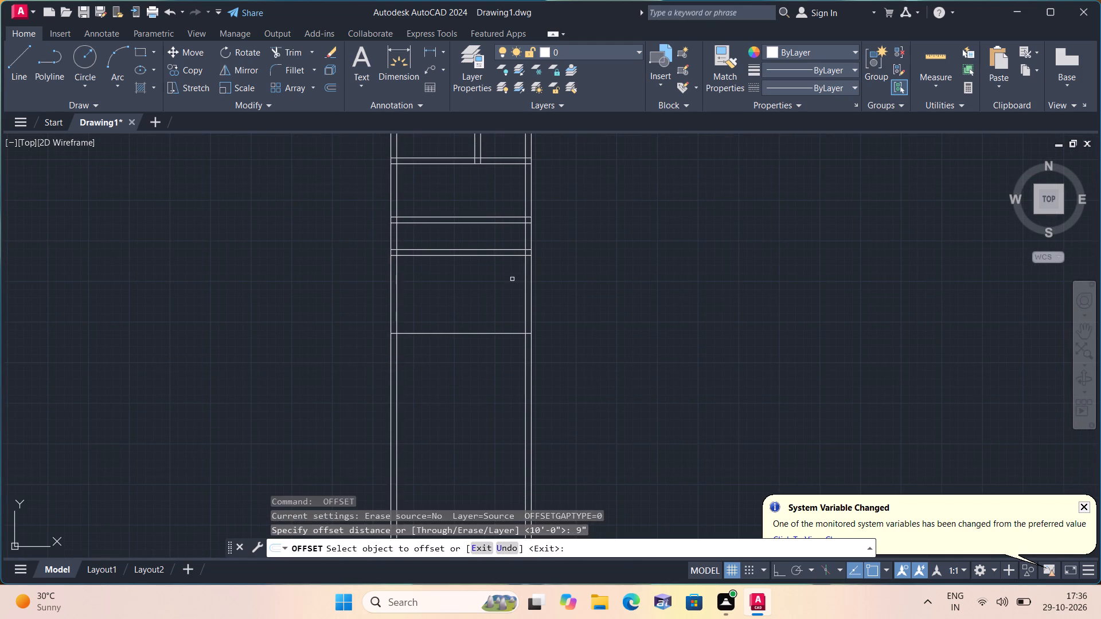
{"action": "left_click", "coordinate": [513, 332]}
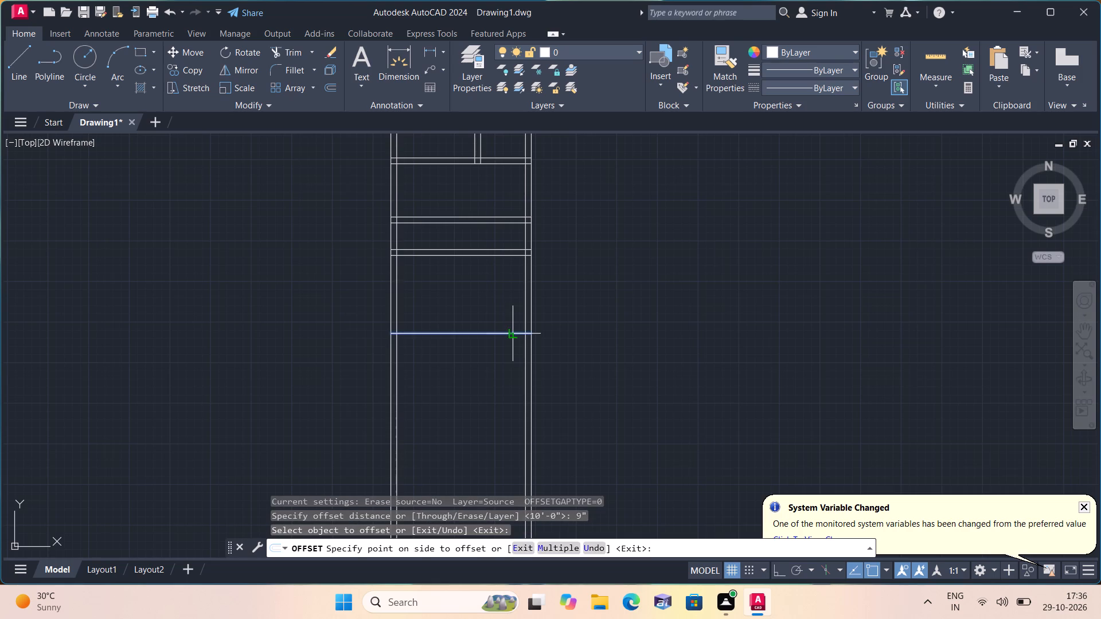
{"action": "left_click", "coordinate": [504, 362]}
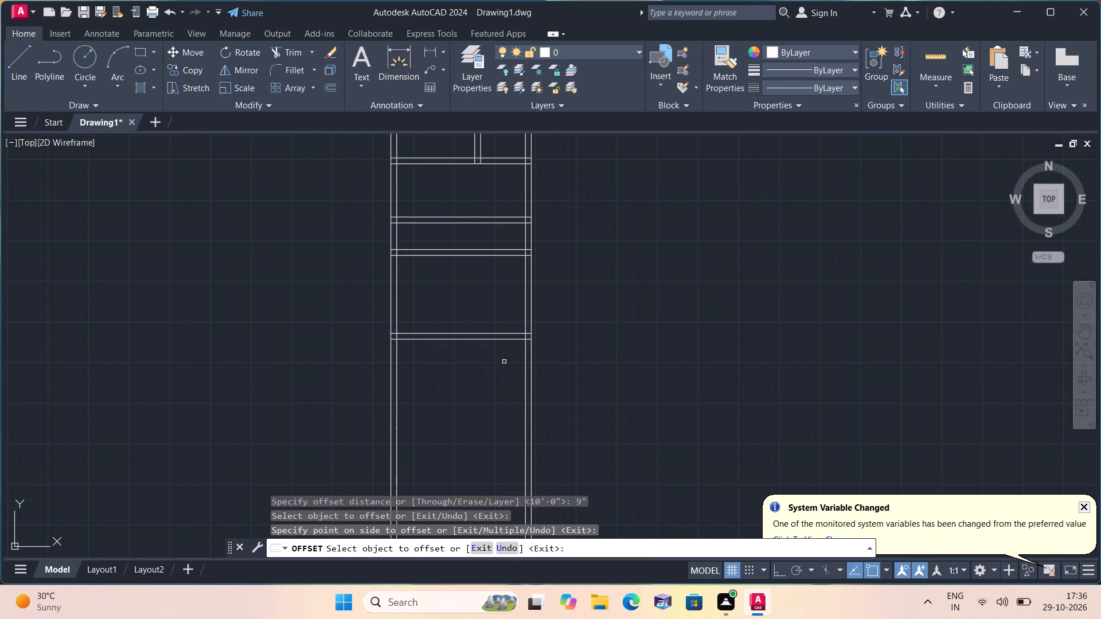
{"action": "key", "text": "space"}
Offset the fourth cross wall's lower line 8'1" downward to mark the depth of the last room.
{"action": "key", "text": "space"}
{"action": "type", "text": "8'1\""}
{"action": "key", "text": "space"}
{"action": "scroll", "coordinate": [503, 361], "scroll_direction": "up", "scroll_amount": 1}
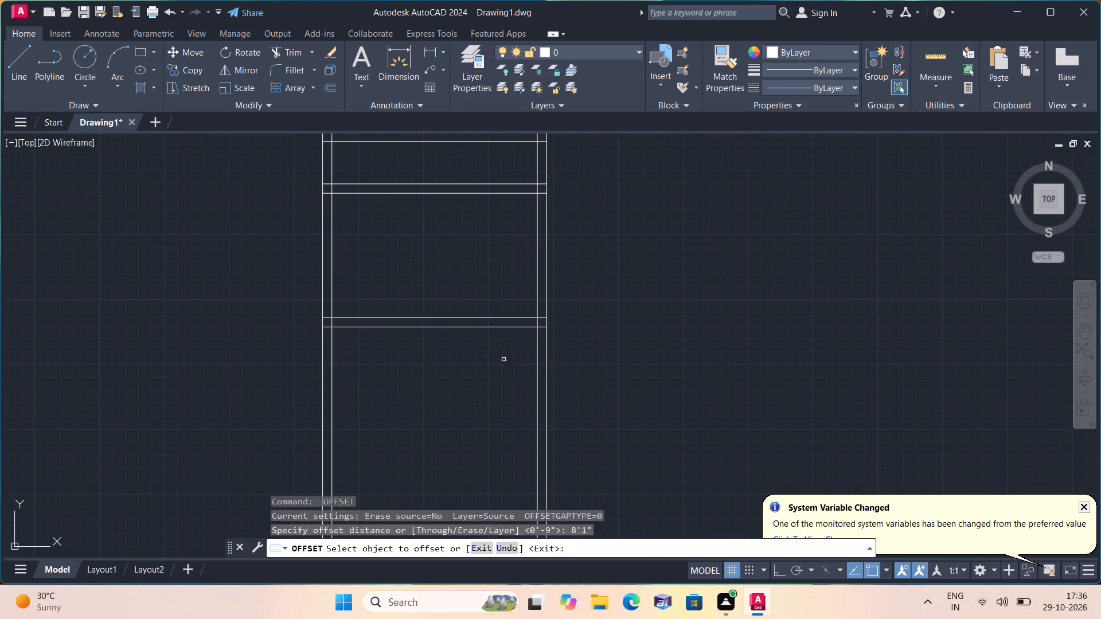
{"action": "left_click", "coordinate": [509, 328]}
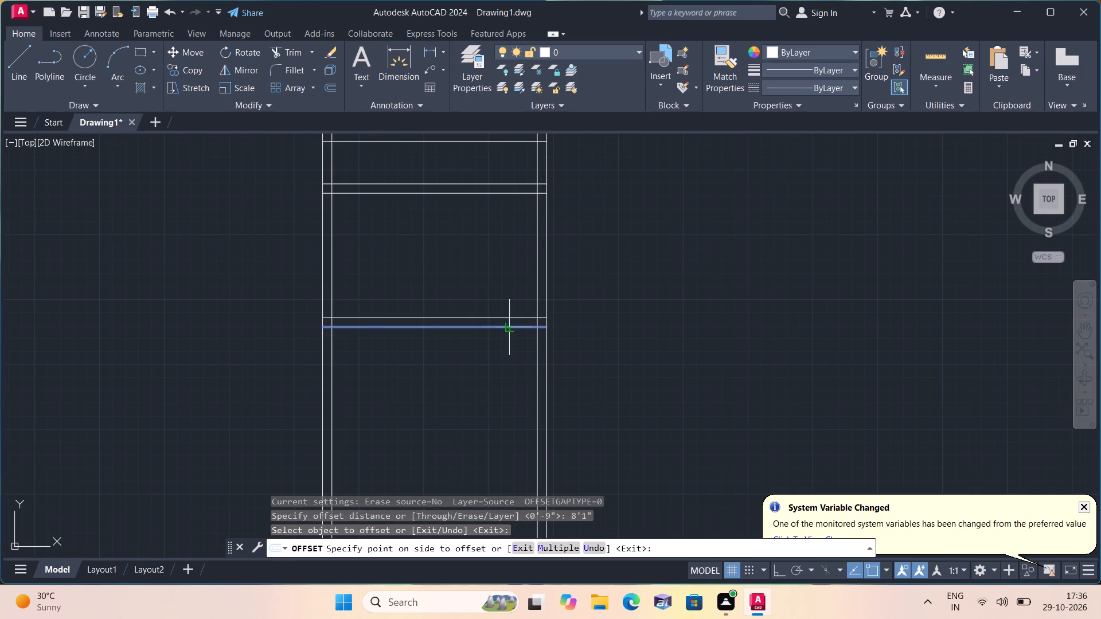
{"action": "left_click", "coordinate": [482, 375]}
{"action": "key", "text": "space"}
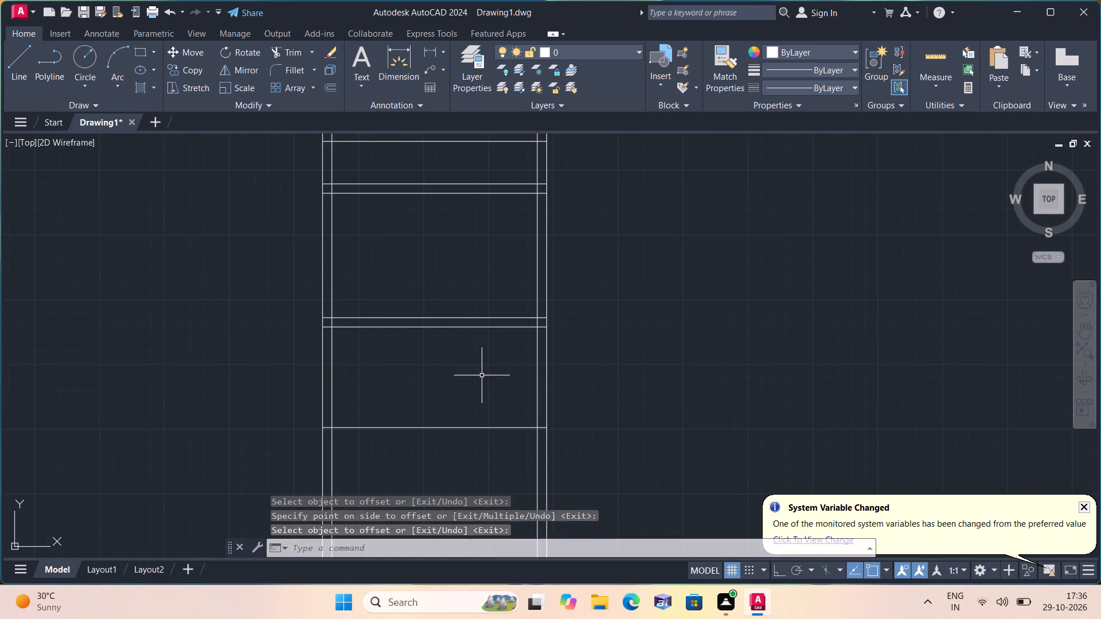
Offset the last room's bottom line 9" downward to form the bottom outer wall.
{"action": "key", "text": "space"}
{"action": "type", "text": "9\""}
{"action": "key", "text": "space"}
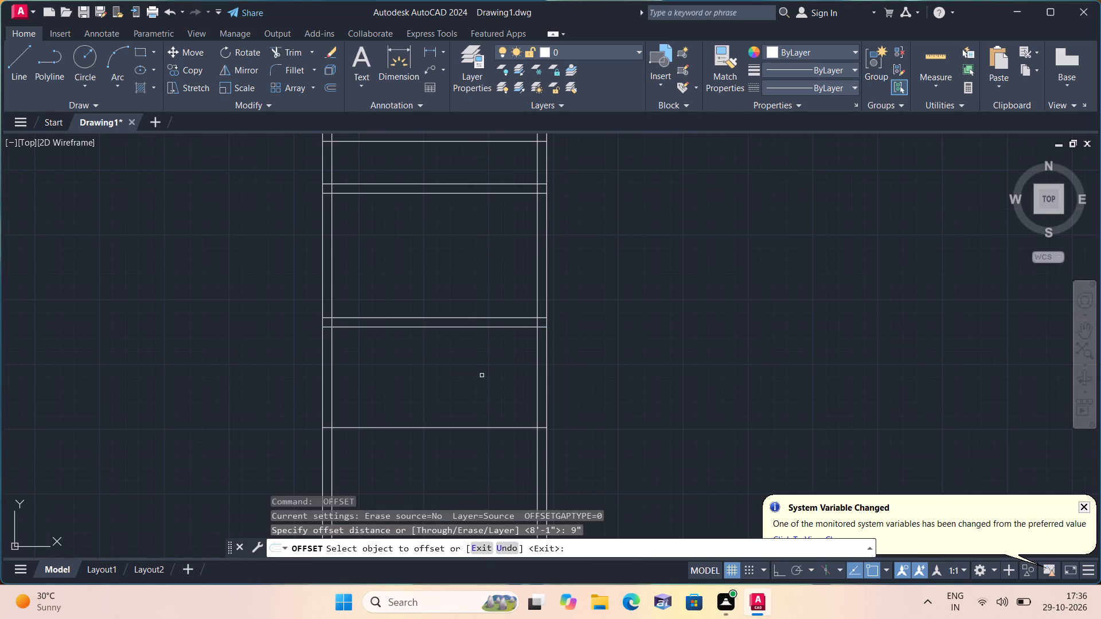
{"action": "left_click", "coordinate": [463, 427]}
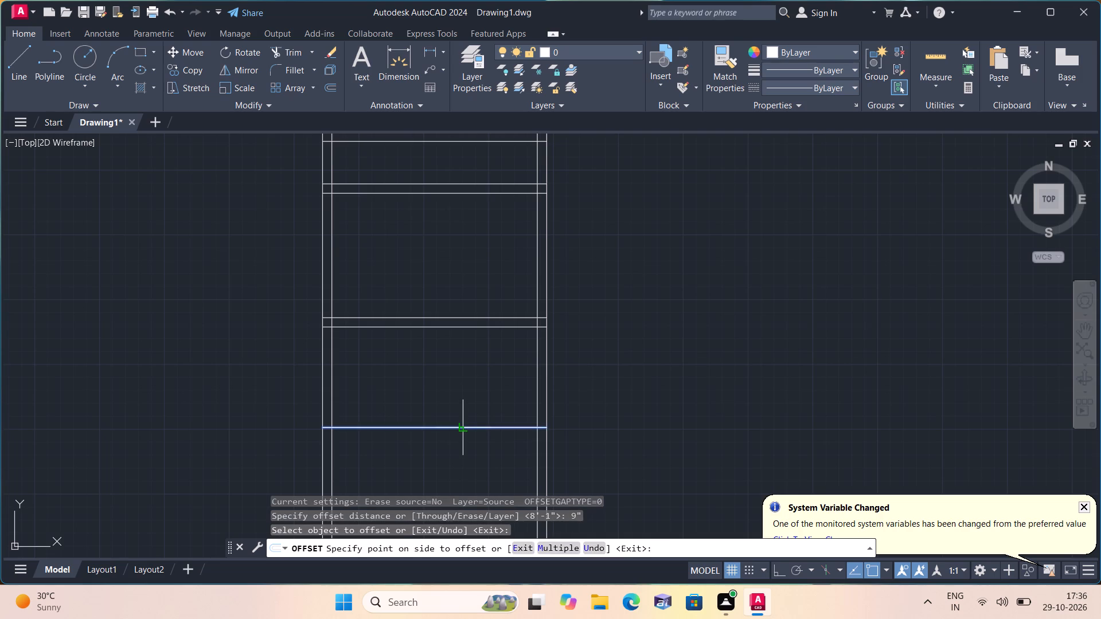
{"action": "left_click", "coordinate": [470, 456]}
{"action": "key", "text": "space"}
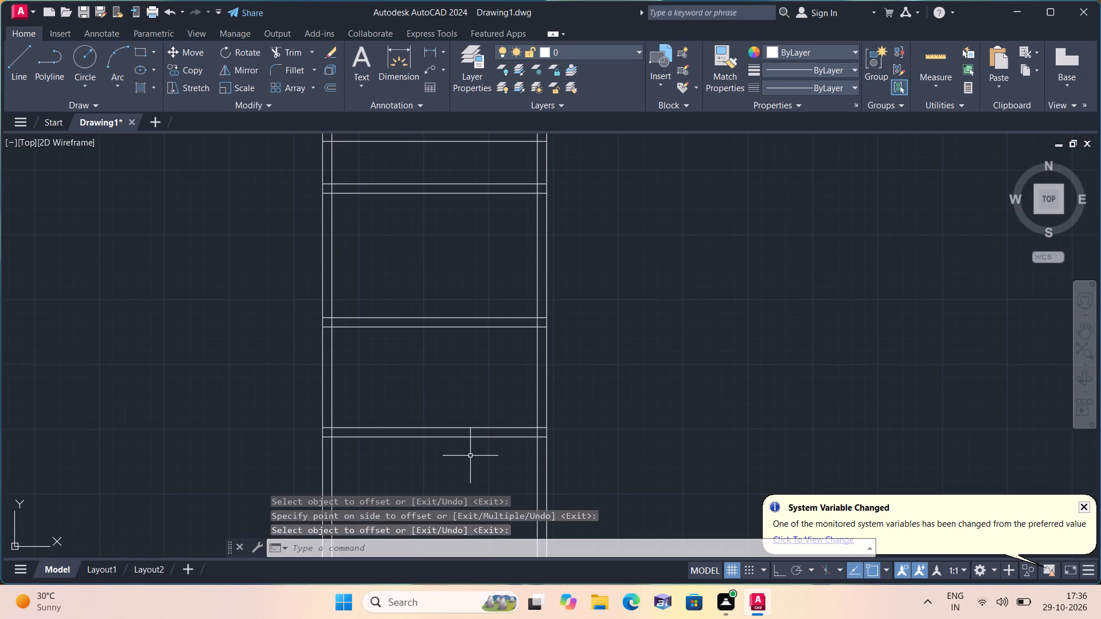
Trim off all four side-wall lines that extend below the bottom outer wall.
{"action": "type", "text": "trim"}
{"action": "key", "text": "space"}
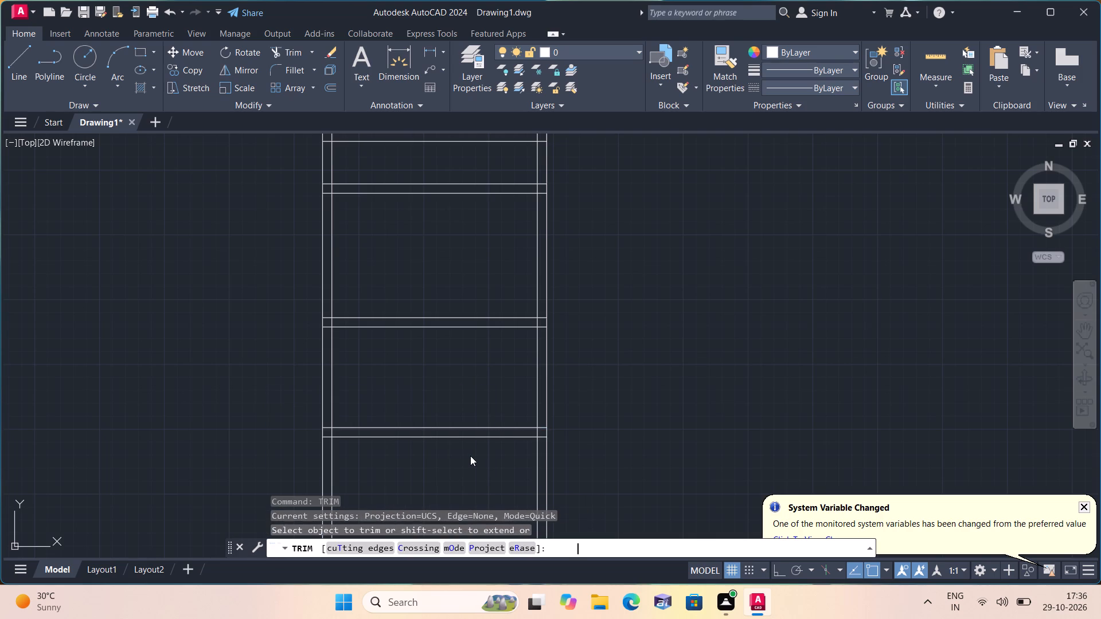
{"action": "middle_click_drag", "start_coordinate": [534, 353], "coordinate": [525, 322]}
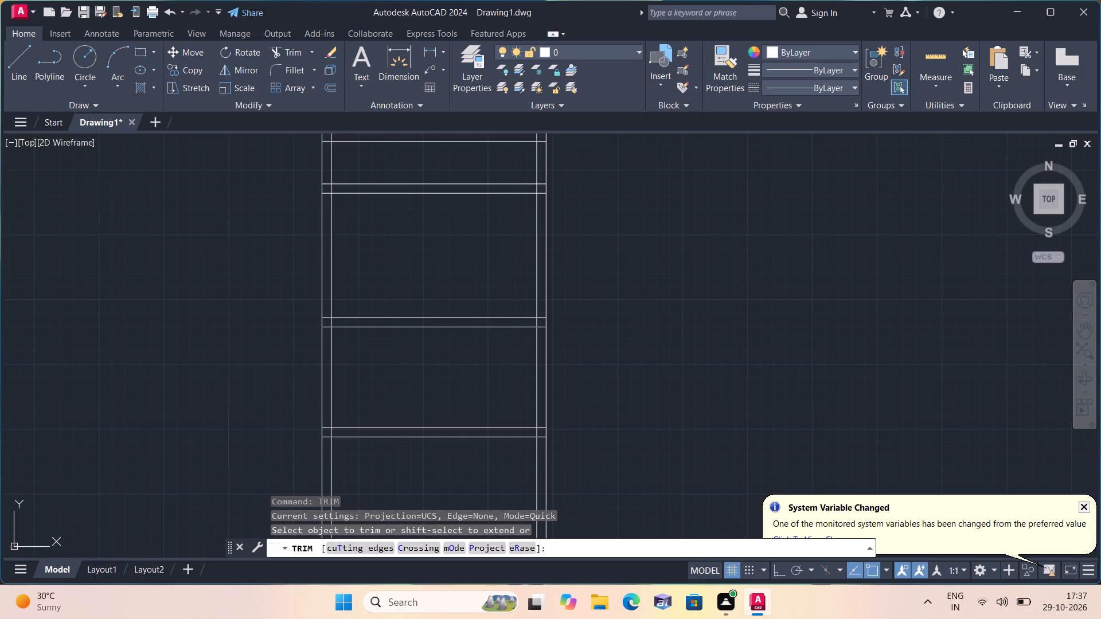
{"action": "middle_click_drag", "start_coordinate": [525, 322], "coordinate": [510, 275]}
{"action": "left_click_drag", "start_coordinate": [214, 342], "coordinate": [471, 417]}
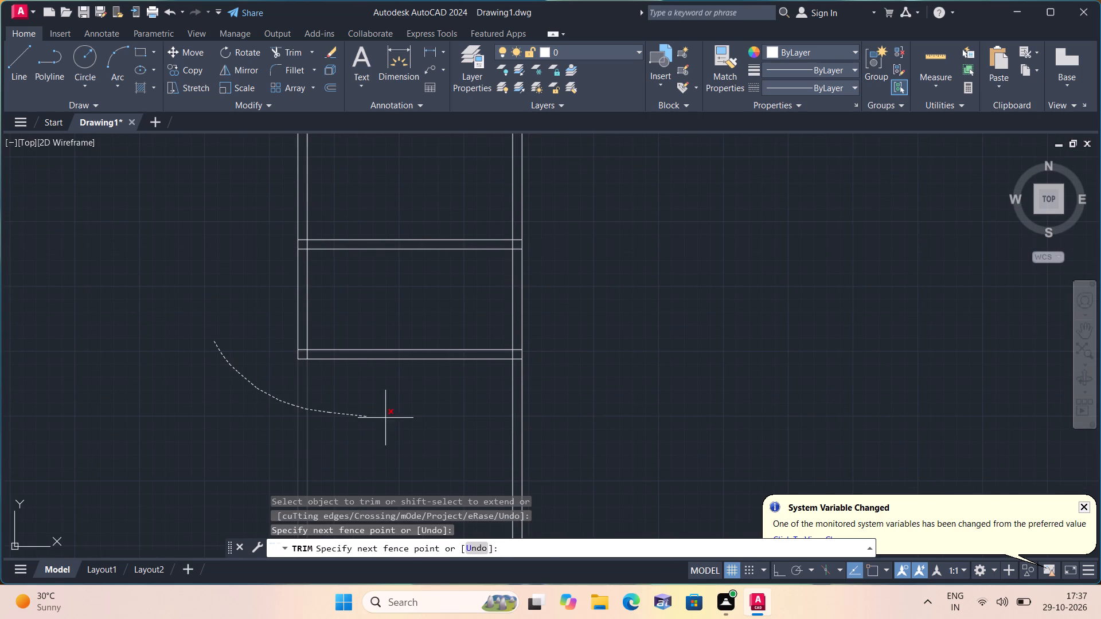
{"action": "left_click_drag", "start_coordinate": [471, 417], "coordinate": [543, 366]}
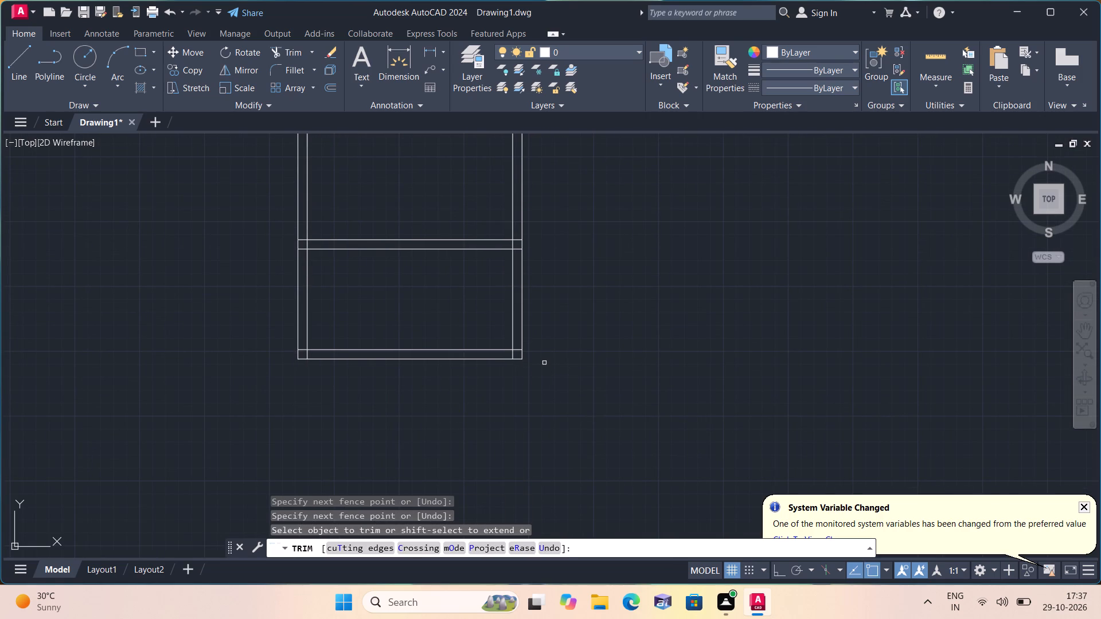
{"action": "middle_click_drag", "start_coordinate": [619, 273], "coordinate": [607, 420]}
{"action": "scroll", "coordinate": [619, 273], "scroll_direction": "down", "scroll_amount": 1}
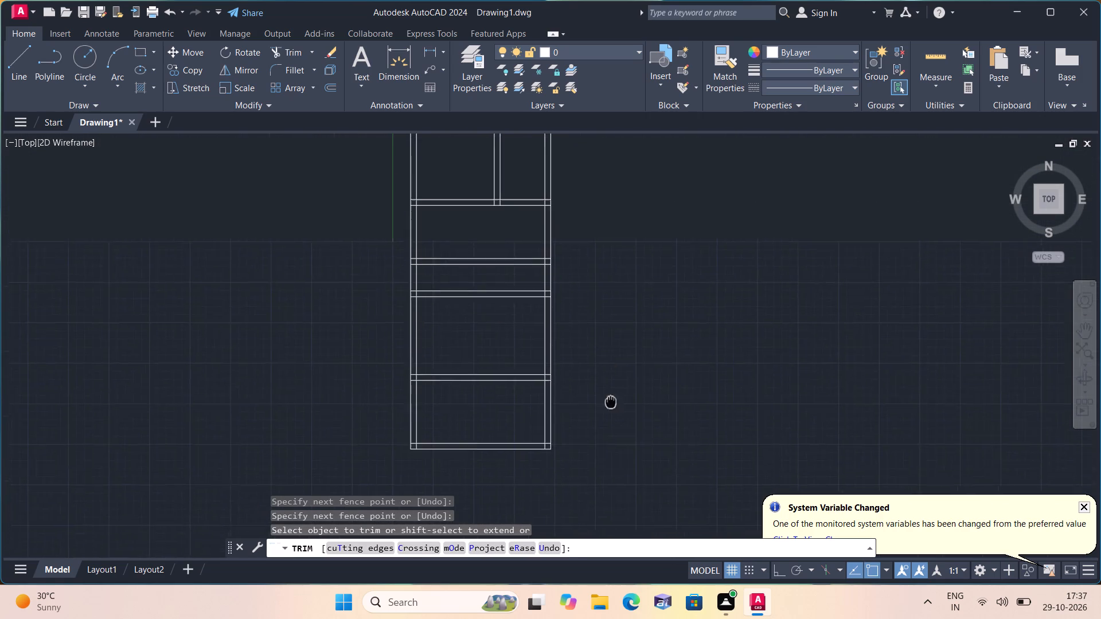
Offset the inner line of the right side wall 6'3" to the left to mark the width of a room.
{"action": "middle_click_drag", "start_coordinate": [607, 420], "coordinate": [607, 428]}
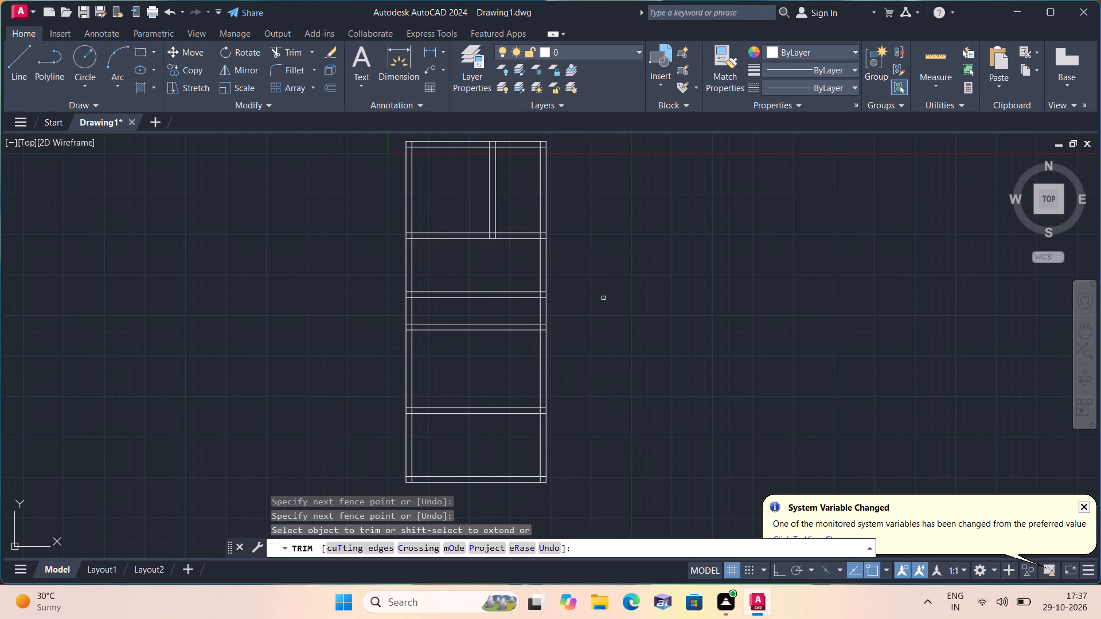
{"action": "key", "text": "space"}
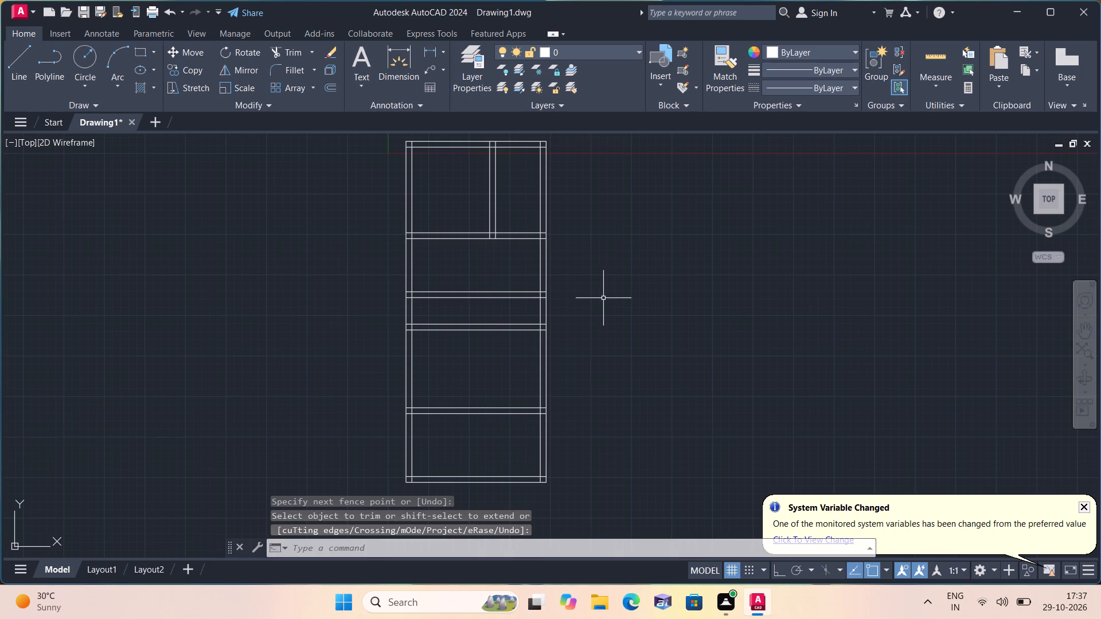
{"action": "type", "text": "off"}
{"action": "key", "text": "space"}
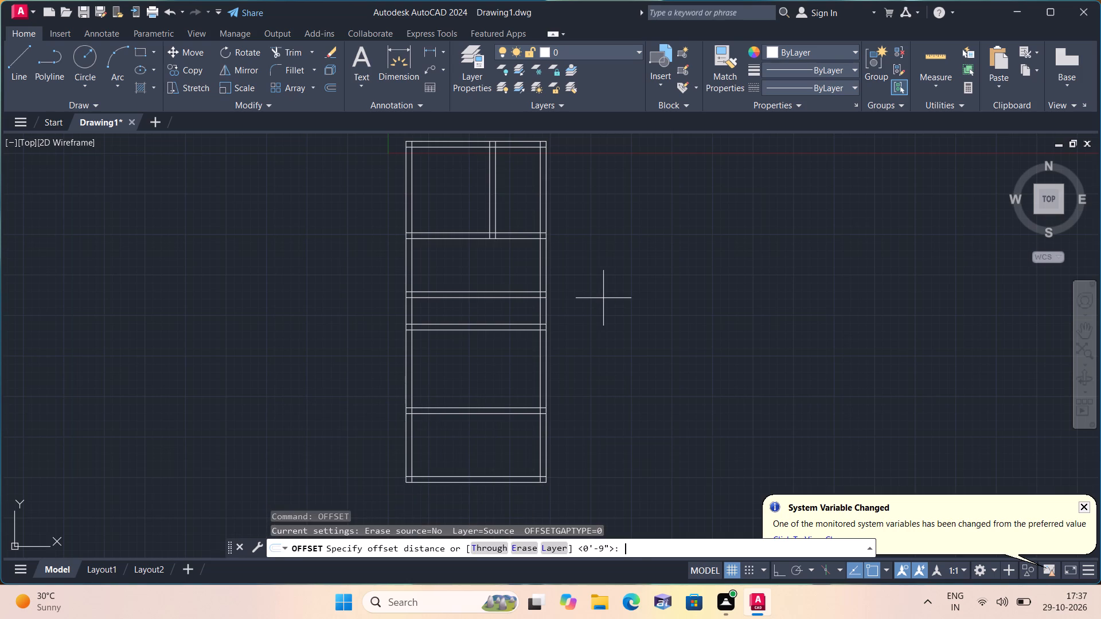
{"action": "key", "text": "6"}
{"action": "type", "text": "'3\""}
{"action": "key", "text": "space"}
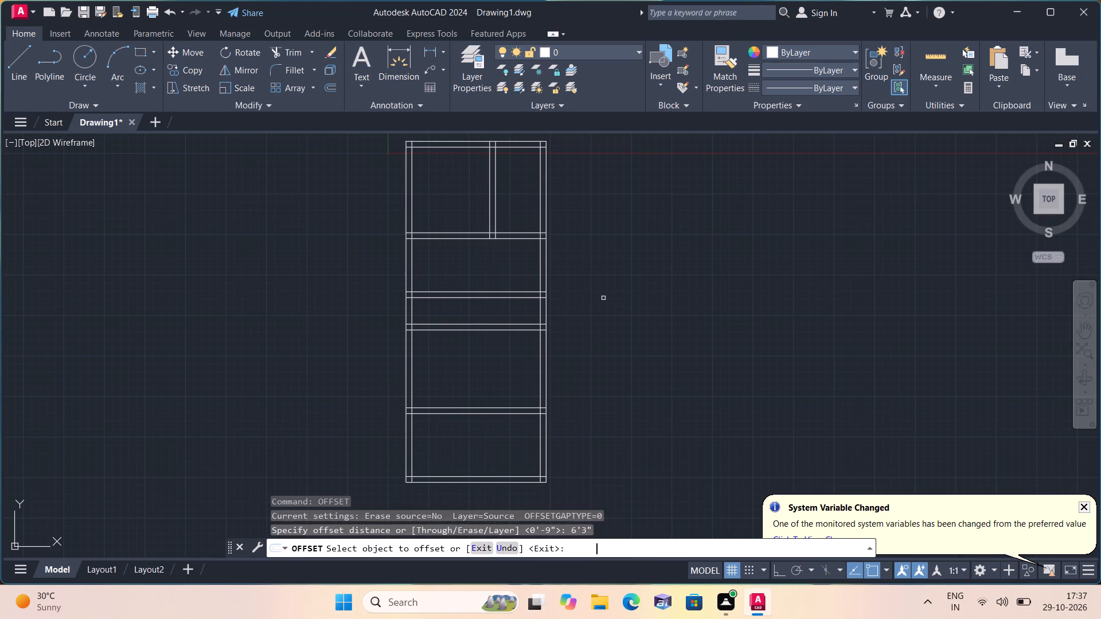
{"action": "scroll", "coordinate": [596, 316], "scroll_direction": "up", "scroll_amount": 1}
{"action": "middle_click_drag", "start_coordinate": [503, 392], "coordinate": [512, 346]}
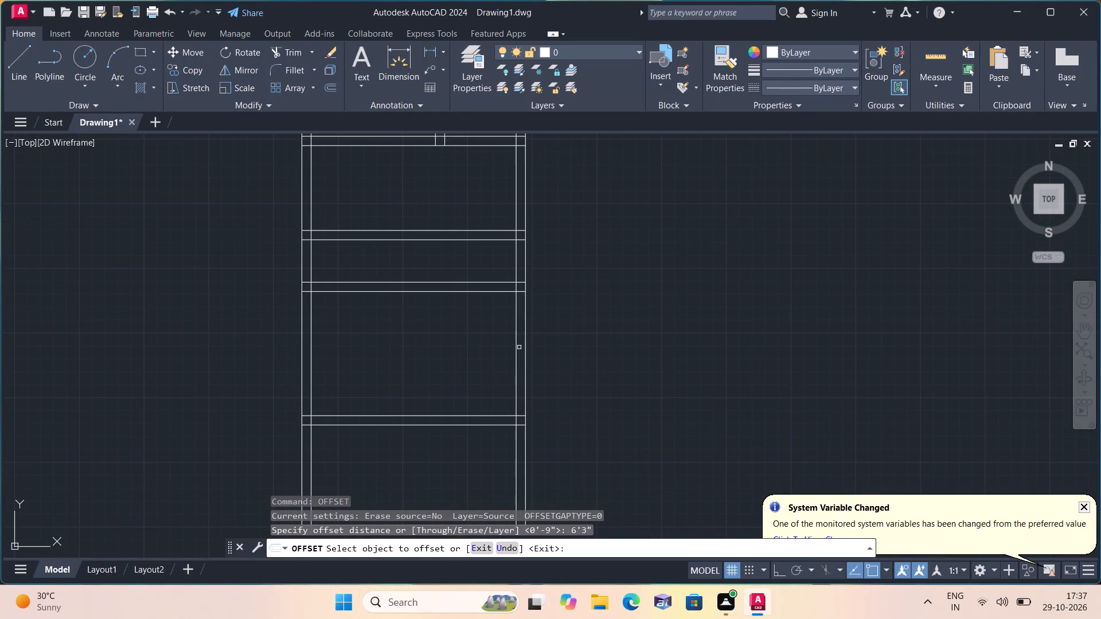
{"action": "left_click", "coordinate": [519, 347]}
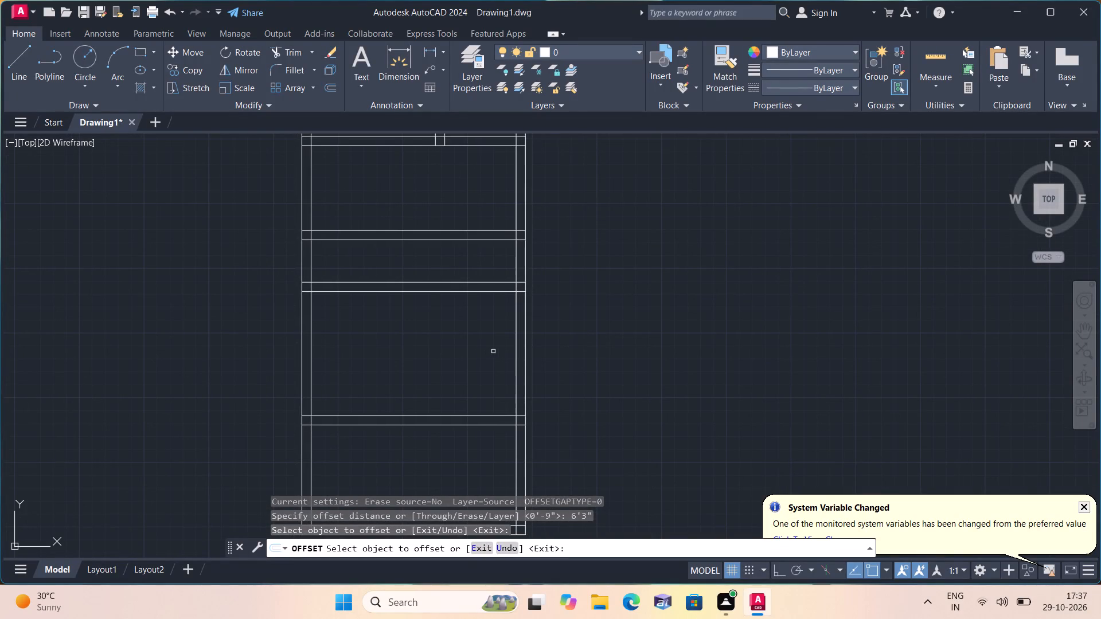
{"action": "left_click", "coordinate": [517, 351]}
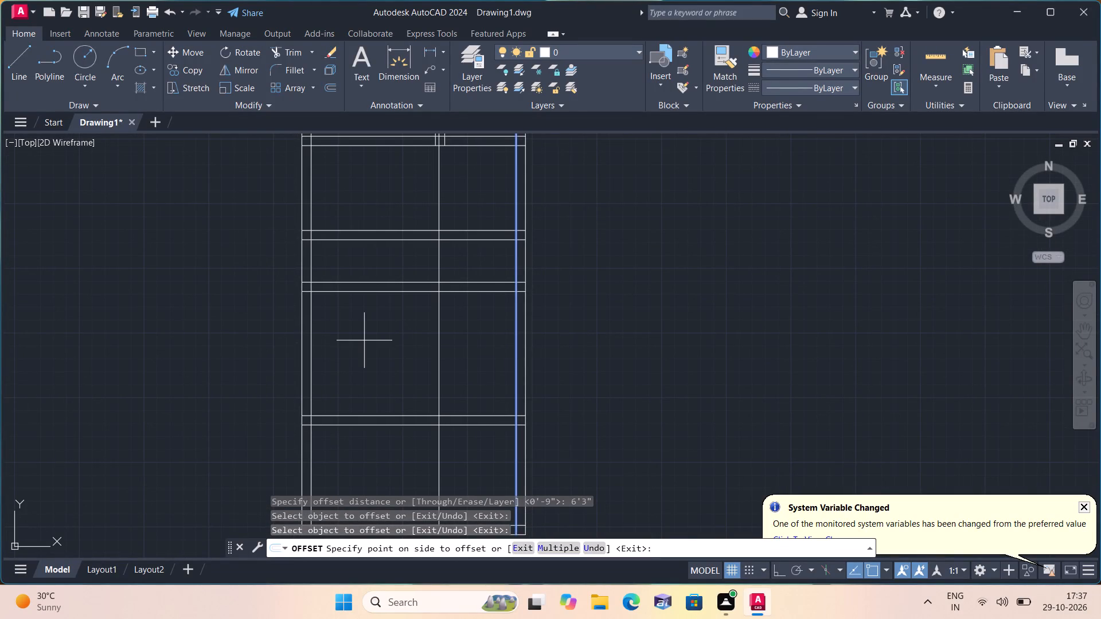
{"action": "left_click", "coordinate": [364, 340]}
{"action": "scroll", "coordinate": [364, 340], "scroll_direction": "down", "scroll_amount": 1}
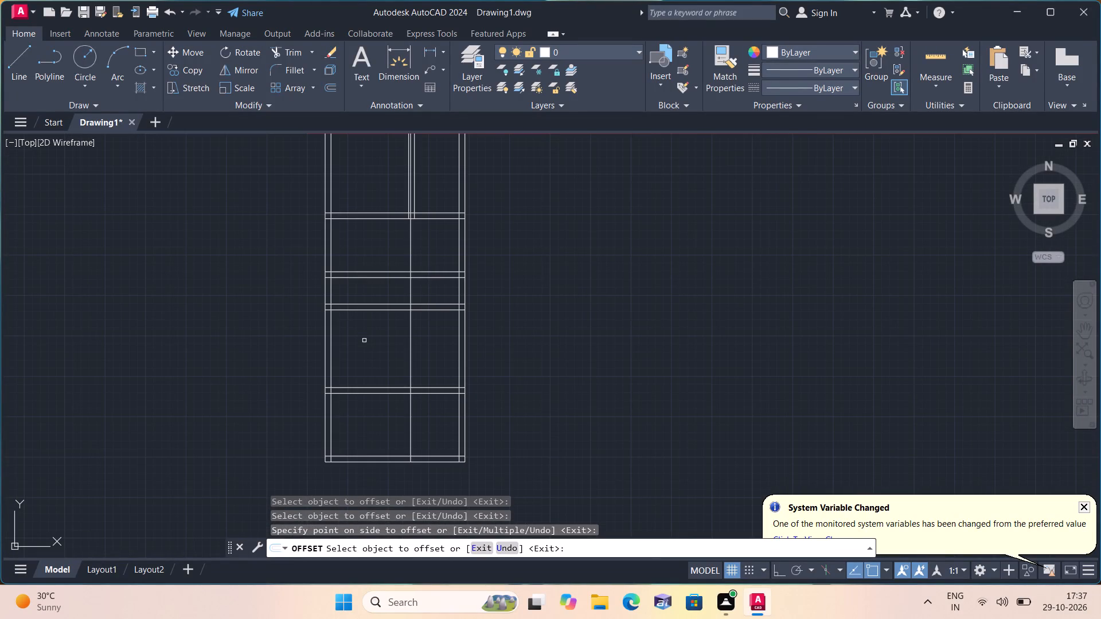
Offset the new vertical line 9" to the left to form a vertical partition wall.
{"action": "key", "text": "space"}
{"action": "key", "text": "space"}
{"action": "type", "text": "9"}
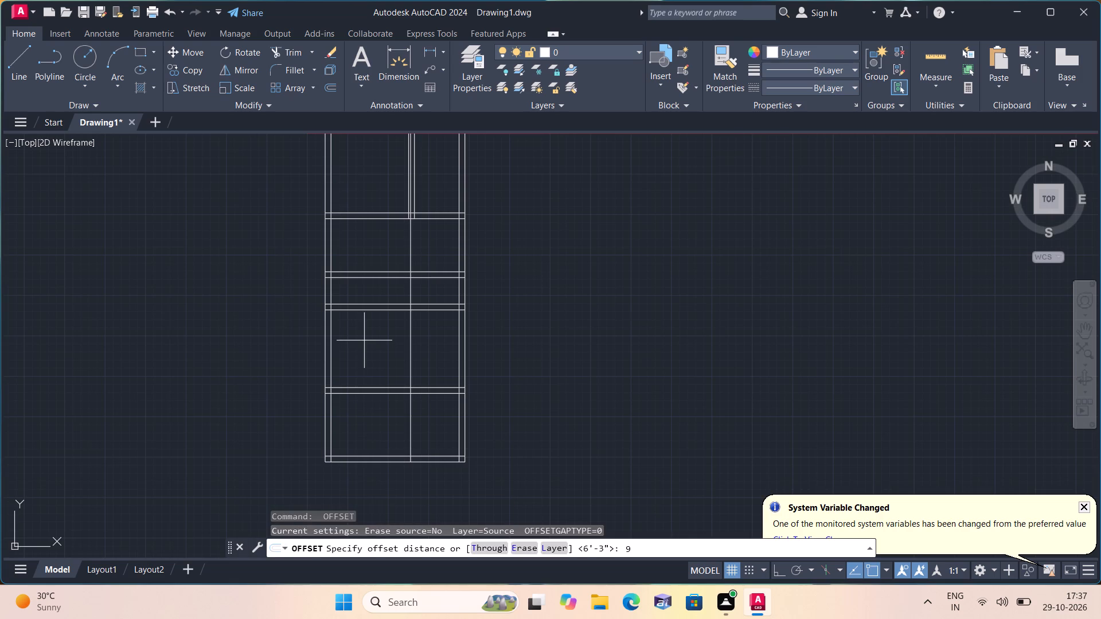
{"action": "key", "text": "space"}
{"action": "key", "text": "space"}
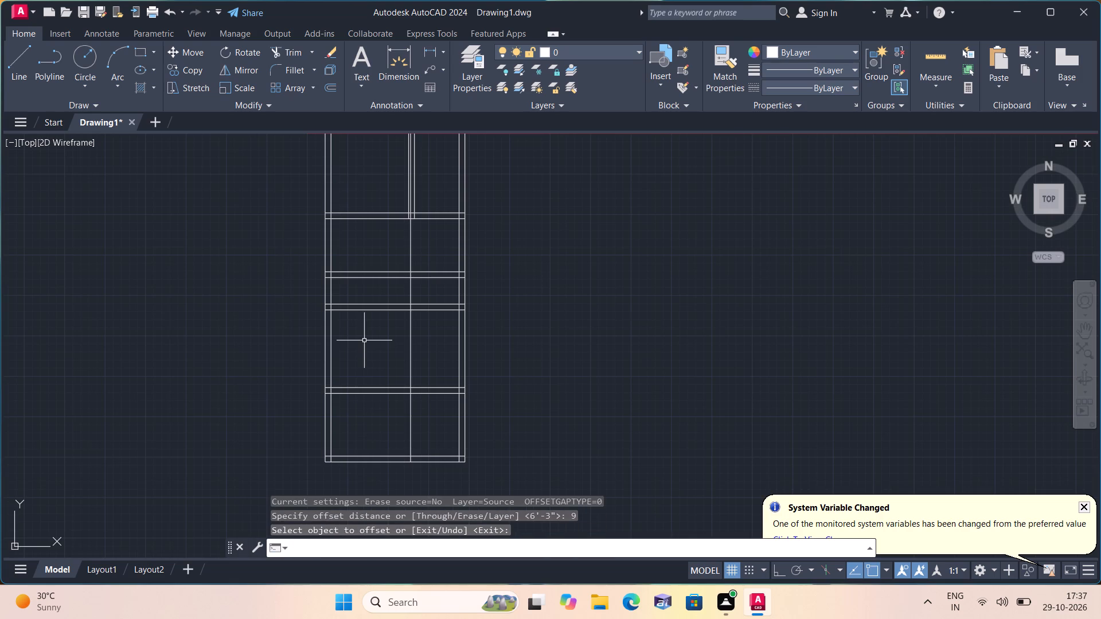
{"action": "key", "text": "space"}
{"action": "type", "text": "9\""}
{"action": "key", "text": "space"}
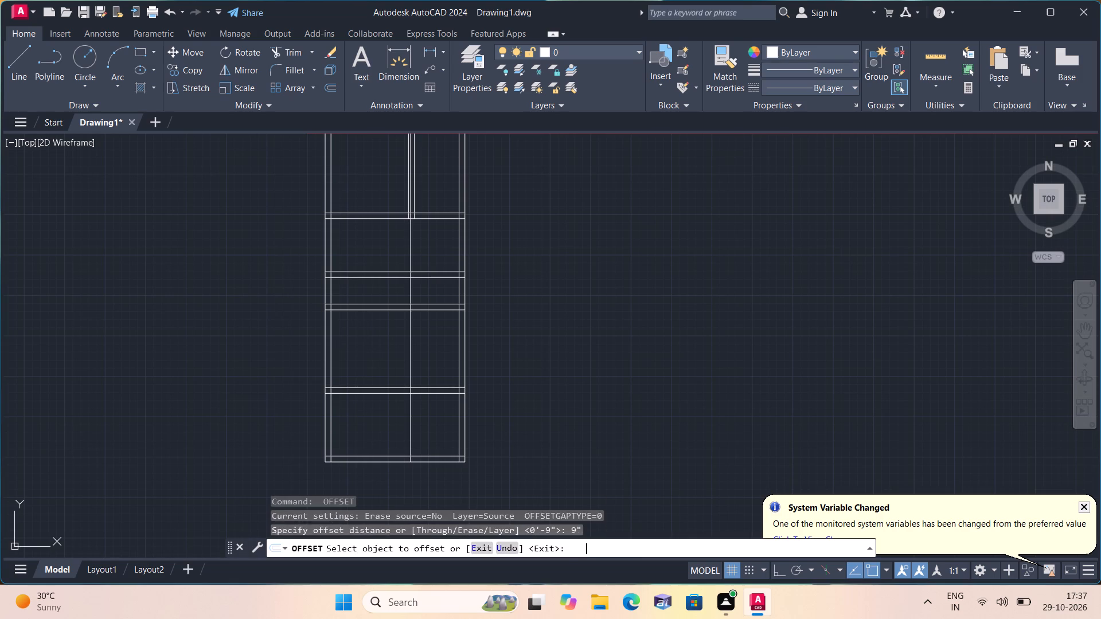
{"action": "left_click", "coordinate": [414, 366]}
{"action": "left_click", "coordinate": [410, 365]}
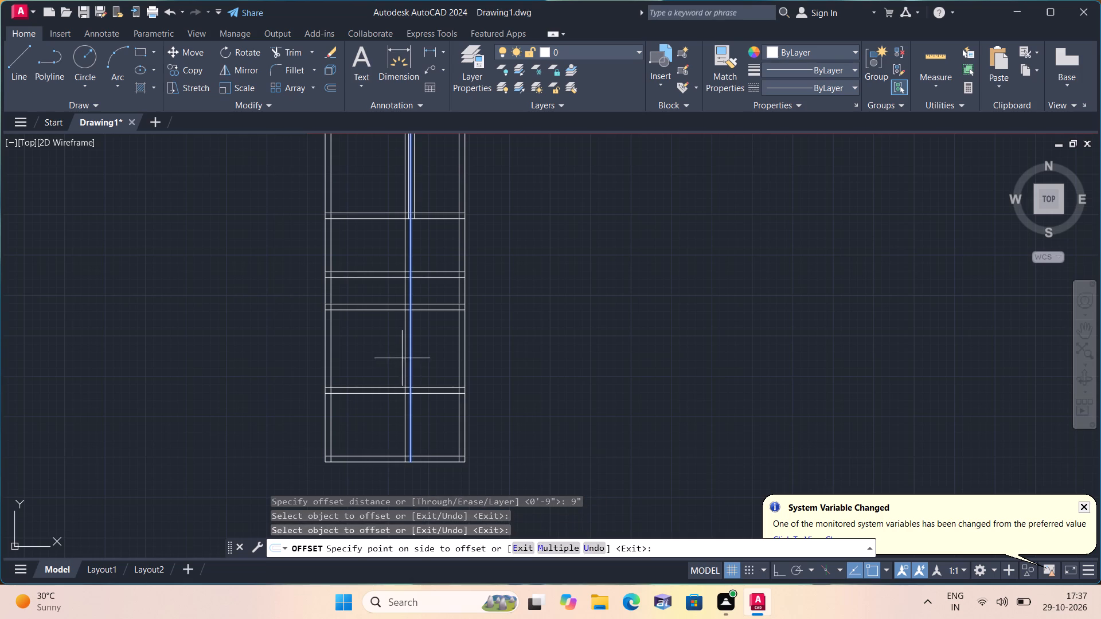
{"action": "left_click", "coordinate": [370, 331]}
{"action": "key", "text": "space"}
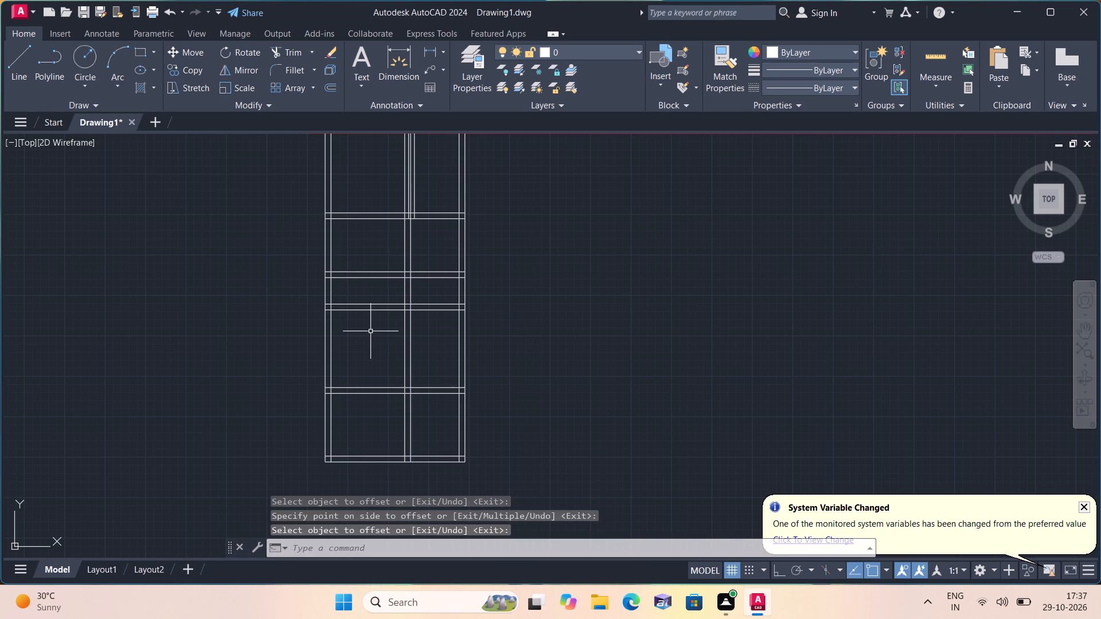
Trim the new partition's two lines out of the space between the first and third cross walls, including inside the second cross wall.
{"action": "type", "text": "trim"}
{"action": "key", "text": "space"}
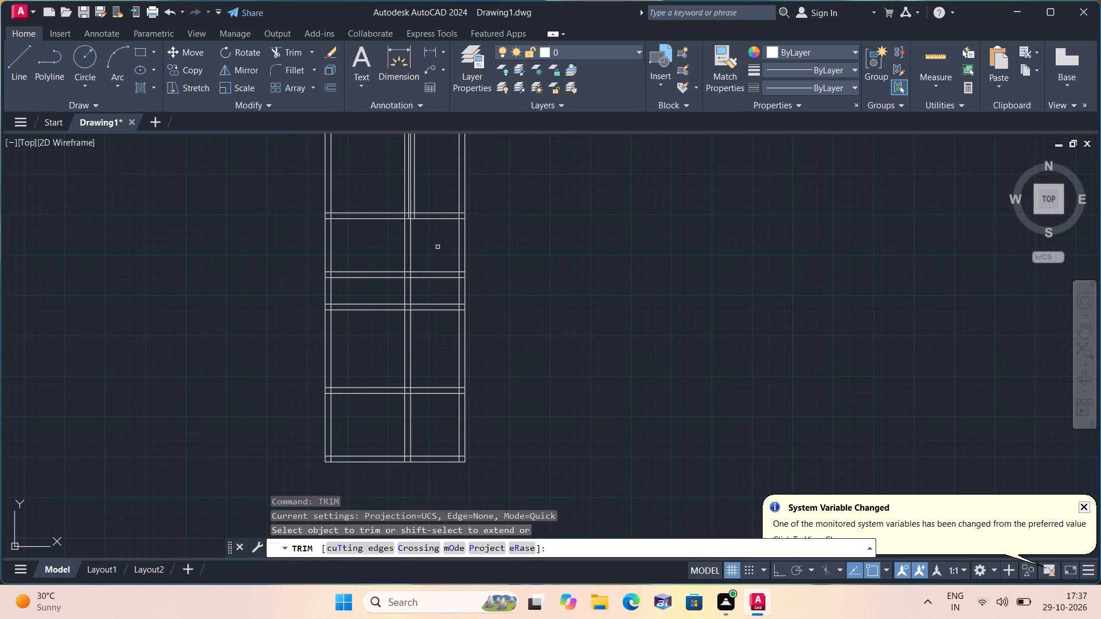
{"action": "middle_click_drag", "start_coordinate": [438, 247], "coordinate": [448, 273]}
{"action": "left_click", "coordinate": [452, 274]}
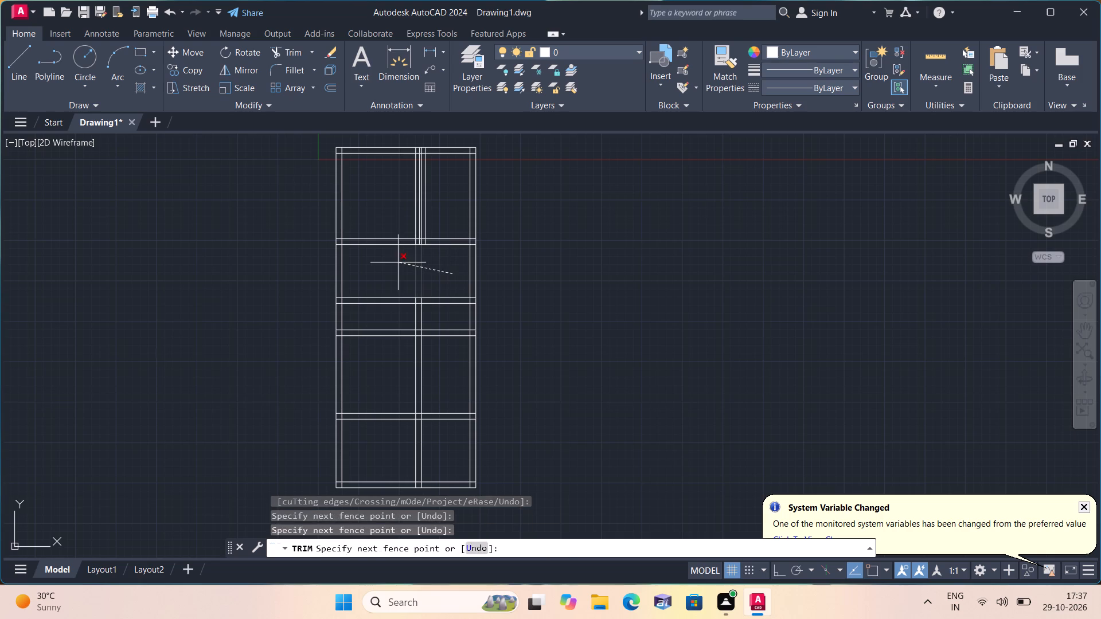
{"action": "left_click", "coordinate": [398, 263]}
{"action": "scroll", "coordinate": [413, 336], "scroll_direction": "up", "scroll_amount": 1}
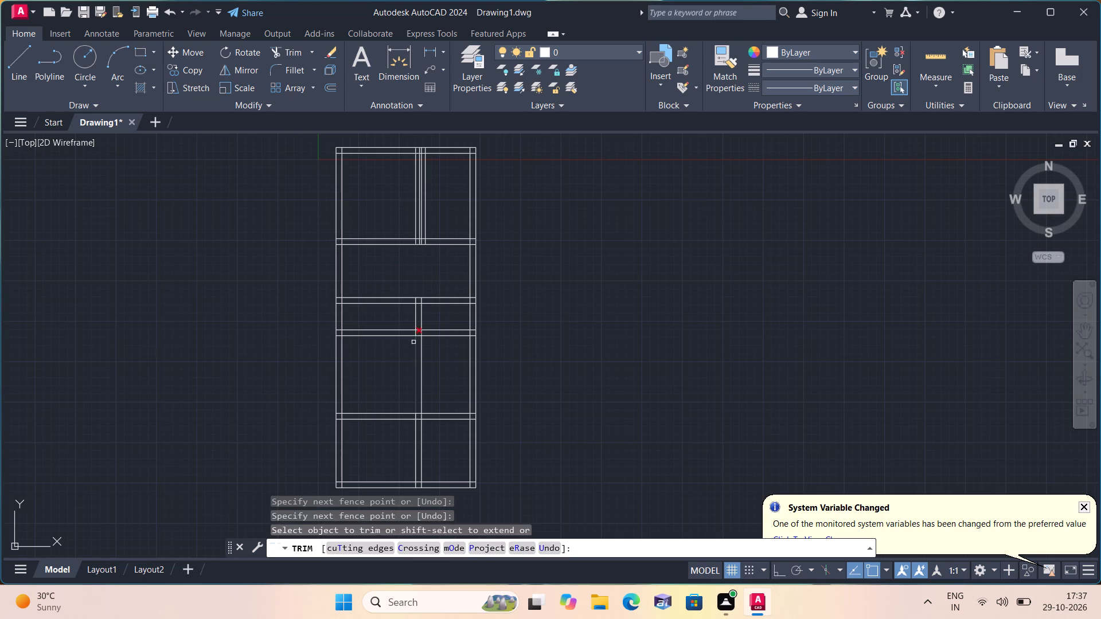
{"action": "left_click", "coordinate": [439, 306]}
{"action": "left_click_drag", "start_coordinate": [439, 306], "coordinate": [424, 306]}
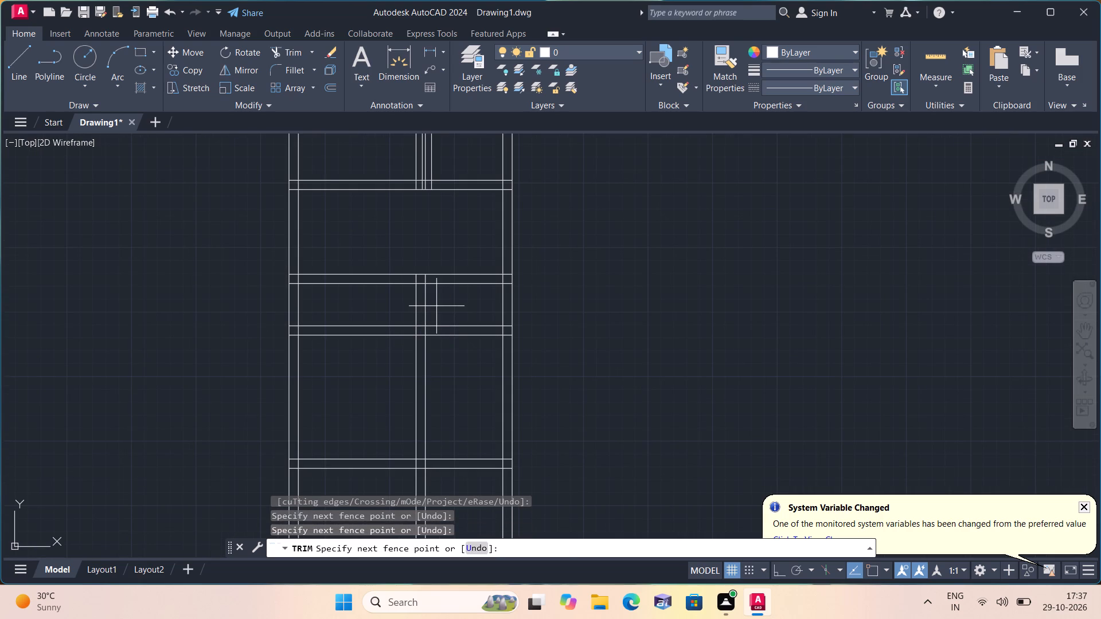
{"action": "left_click_drag", "start_coordinate": [424, 306], "coordinate": [403, 305]}
{"action": "left_click", "coordinate": [403, 305]}
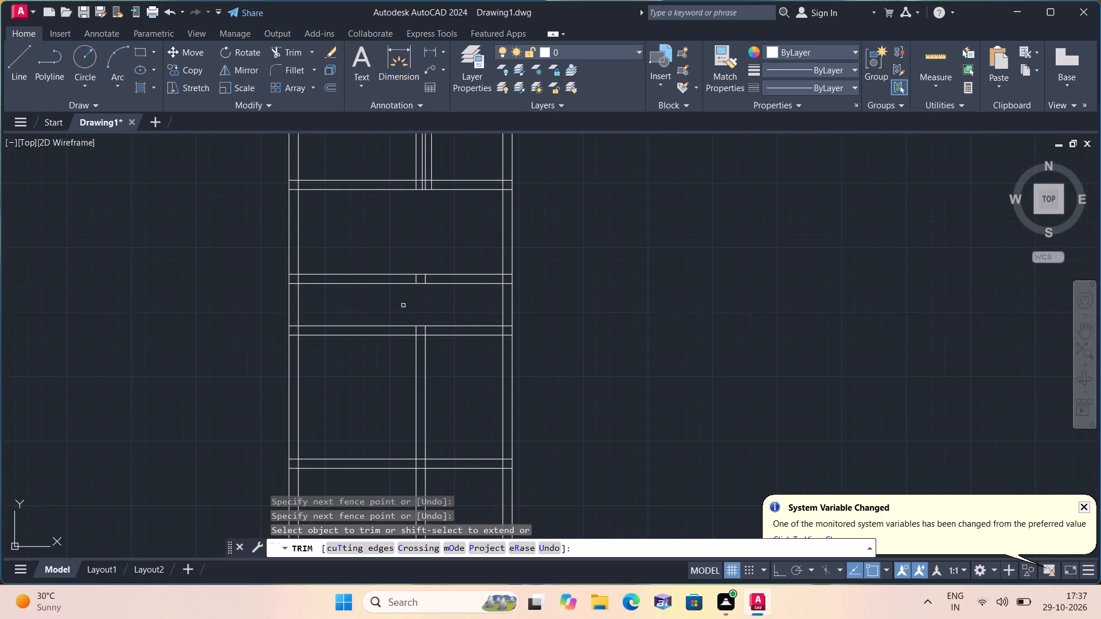
{"action": "scroll", "coordinate": [427, 284], "scroll_direction": "up", "scroll_amount": 2}
{"action": "left_click", "coordinate": [432, 276]}
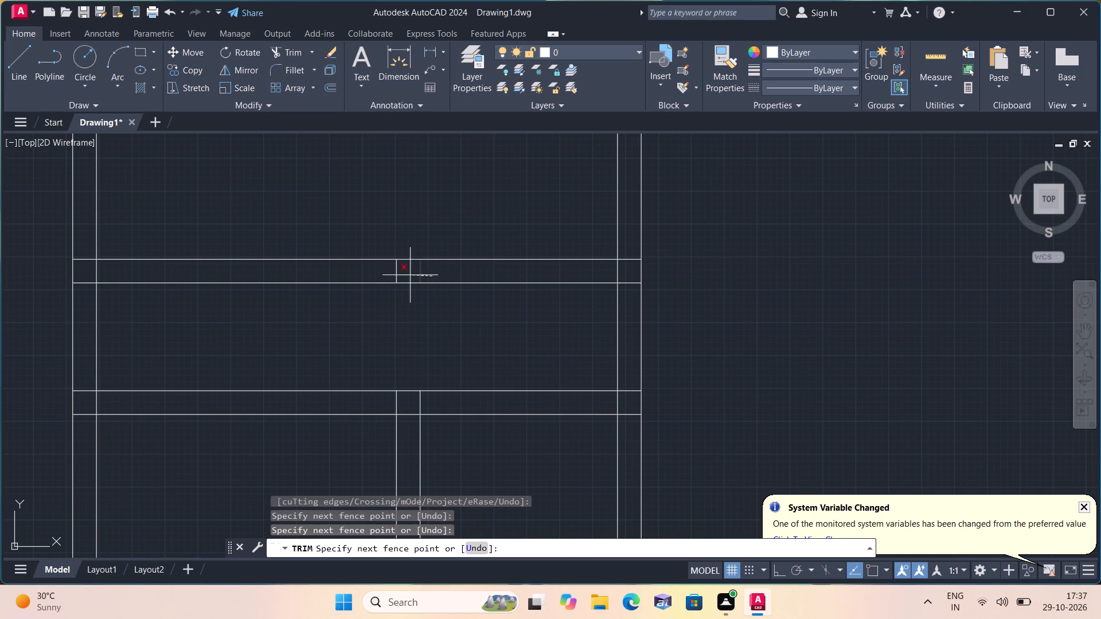
{"action": "left_click", "coordinate": [358, 270]}
Trim the partition's two lines out of the last room, between the fourth cross wall and the bottom outer wall.
{"action": "scroll", "coordinate": [358, 270], "scroll_direction": "down", "scroll_amount": 4}
{"action": "scroll", "coordinate": [353, 375], "scroll_direction": "up", "scroll_amount": 1}
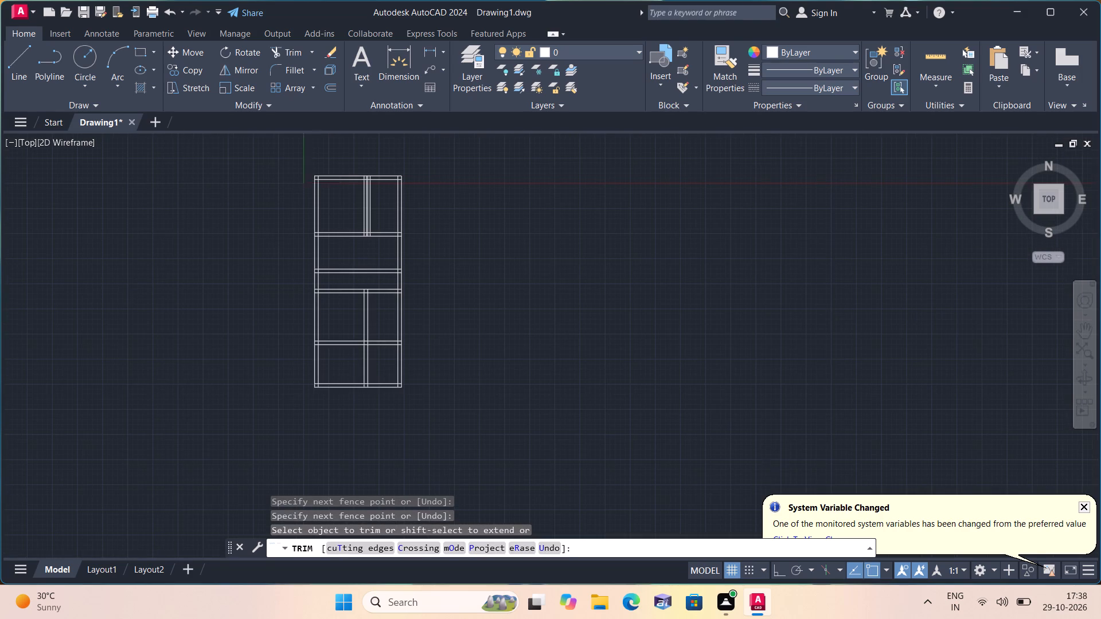
{"action": "left_click_drag", "start_coordinate": [407, 362], "coordinate": [349, 341]}
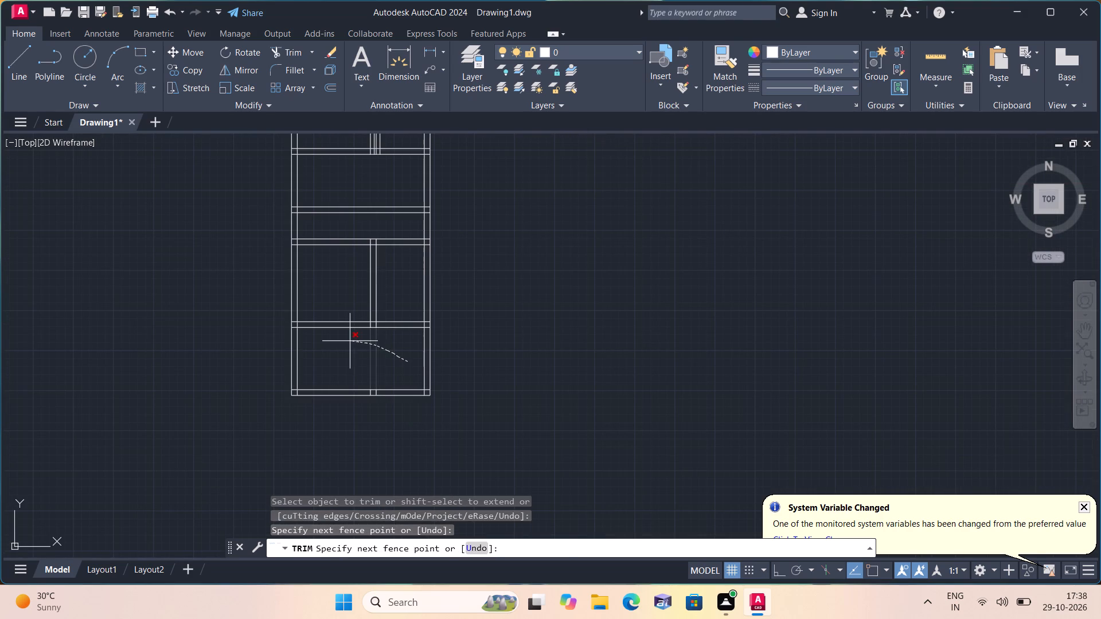
{"action": "left_click_drag", "start_coordinate": [349, 341], "coordinate": [348, 341]}
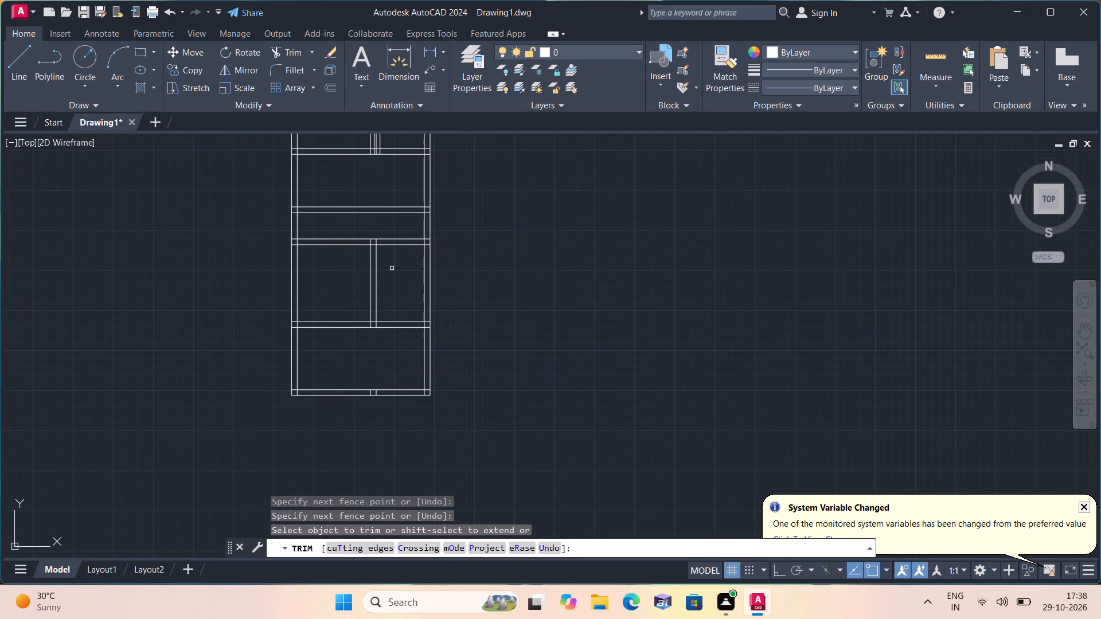
{"action": "middle_click_drag", "start_coordinate": [396, 257], "coordinate": [418, 304]}
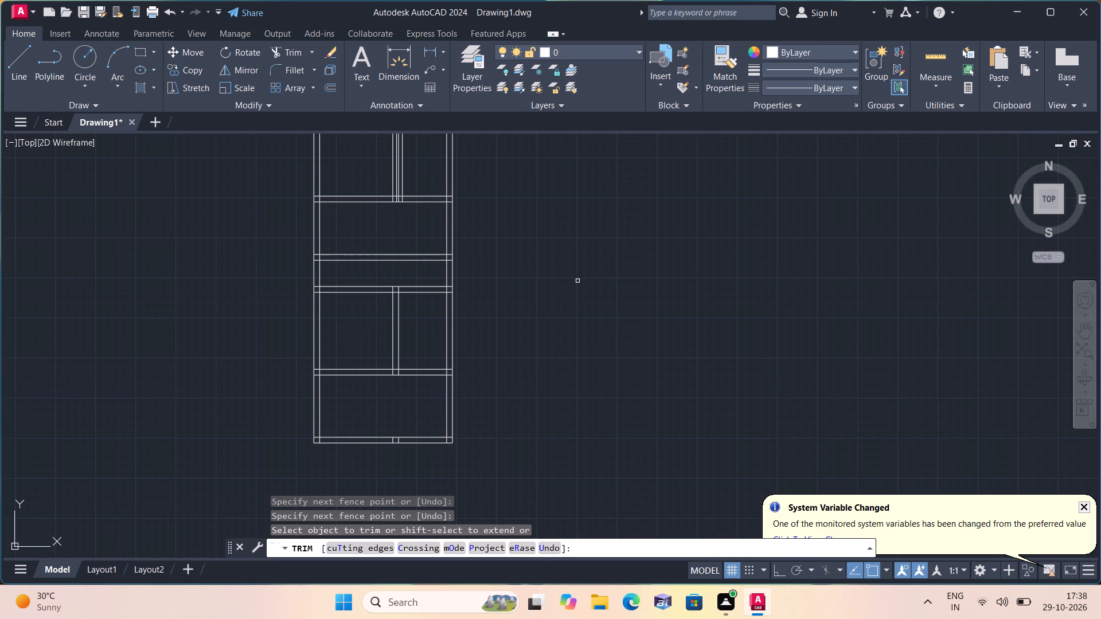
{"action": "key", "text": "space"}
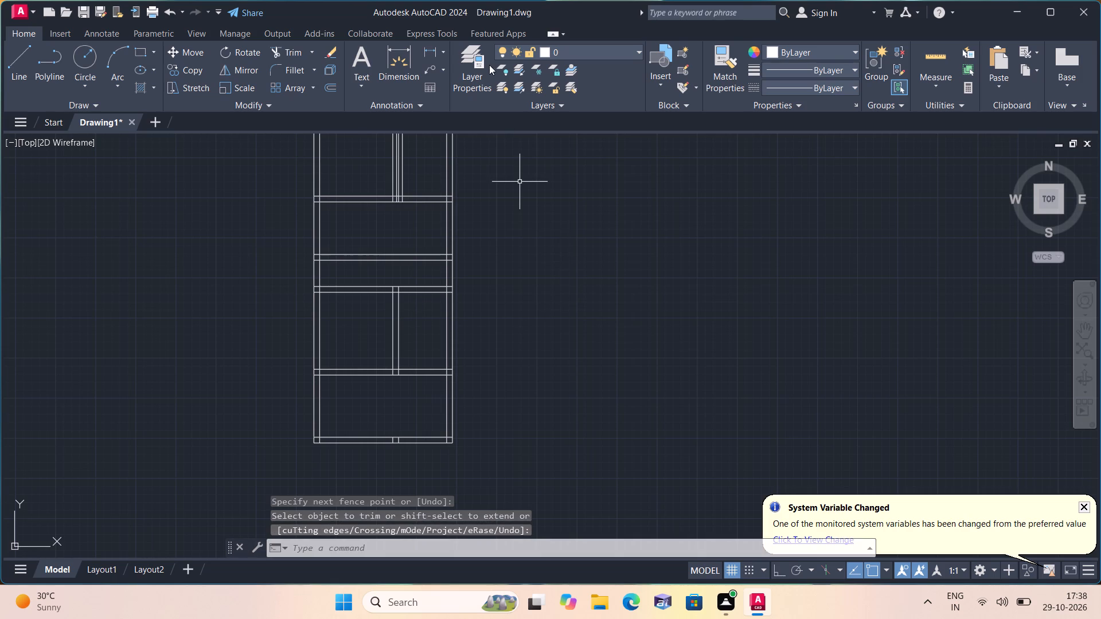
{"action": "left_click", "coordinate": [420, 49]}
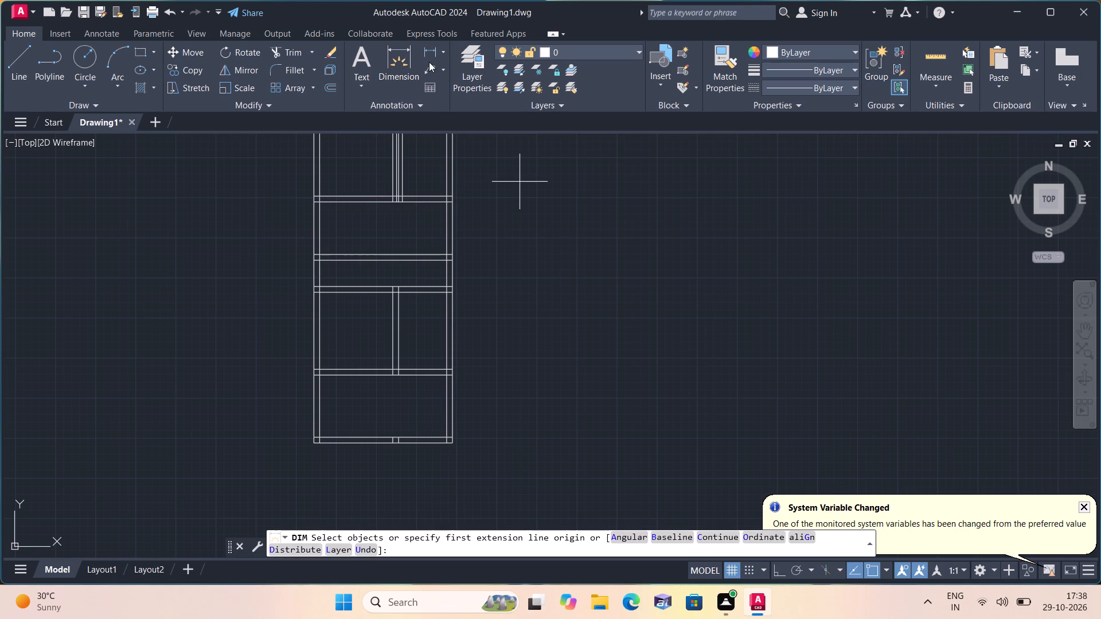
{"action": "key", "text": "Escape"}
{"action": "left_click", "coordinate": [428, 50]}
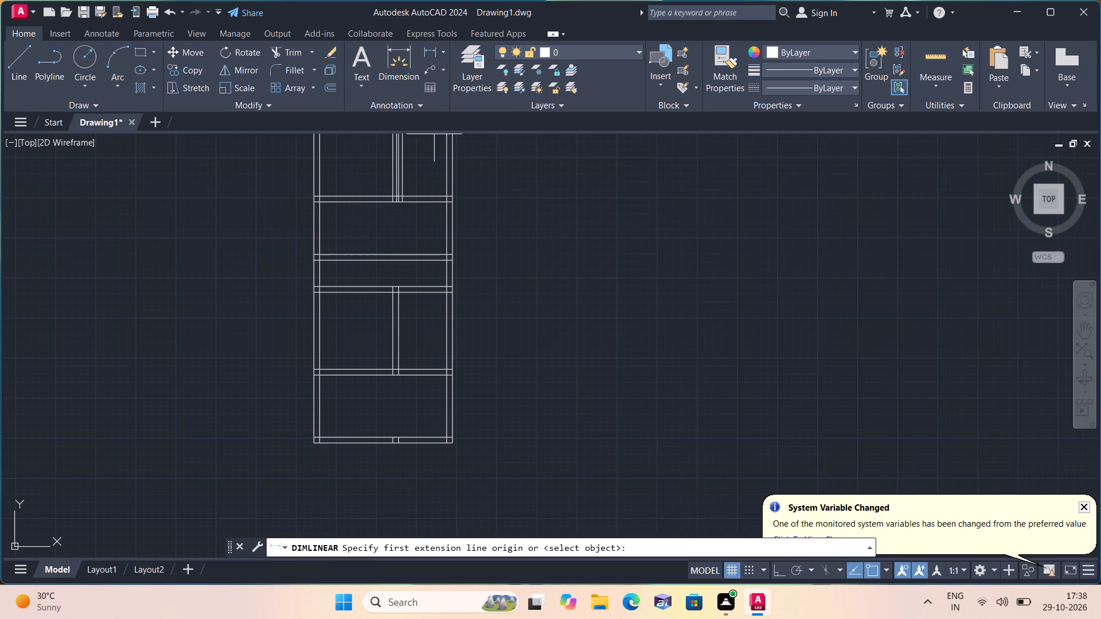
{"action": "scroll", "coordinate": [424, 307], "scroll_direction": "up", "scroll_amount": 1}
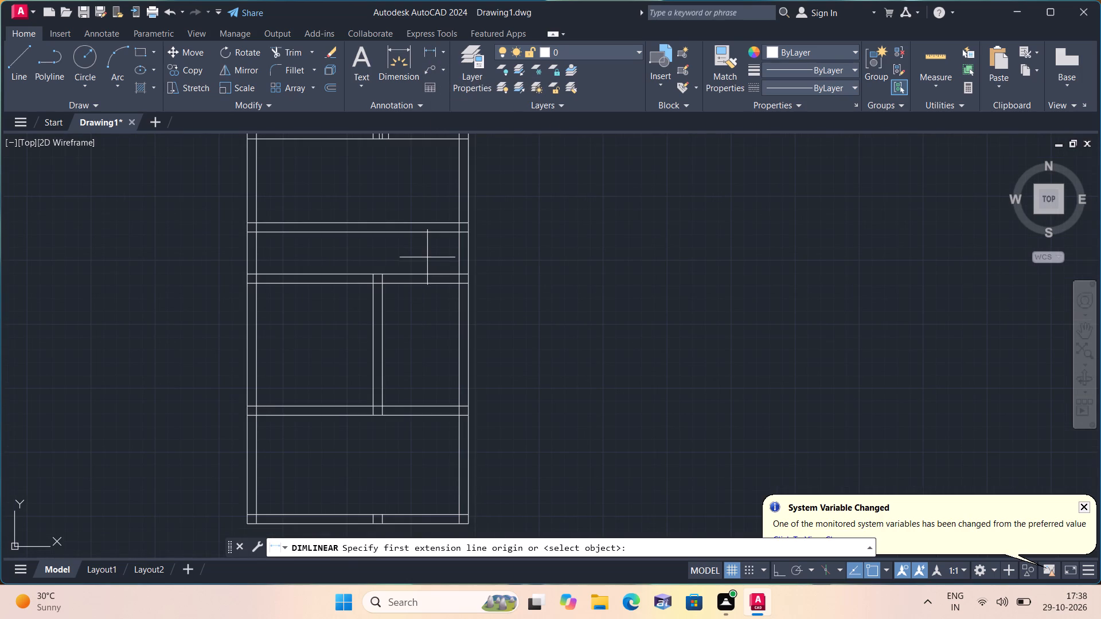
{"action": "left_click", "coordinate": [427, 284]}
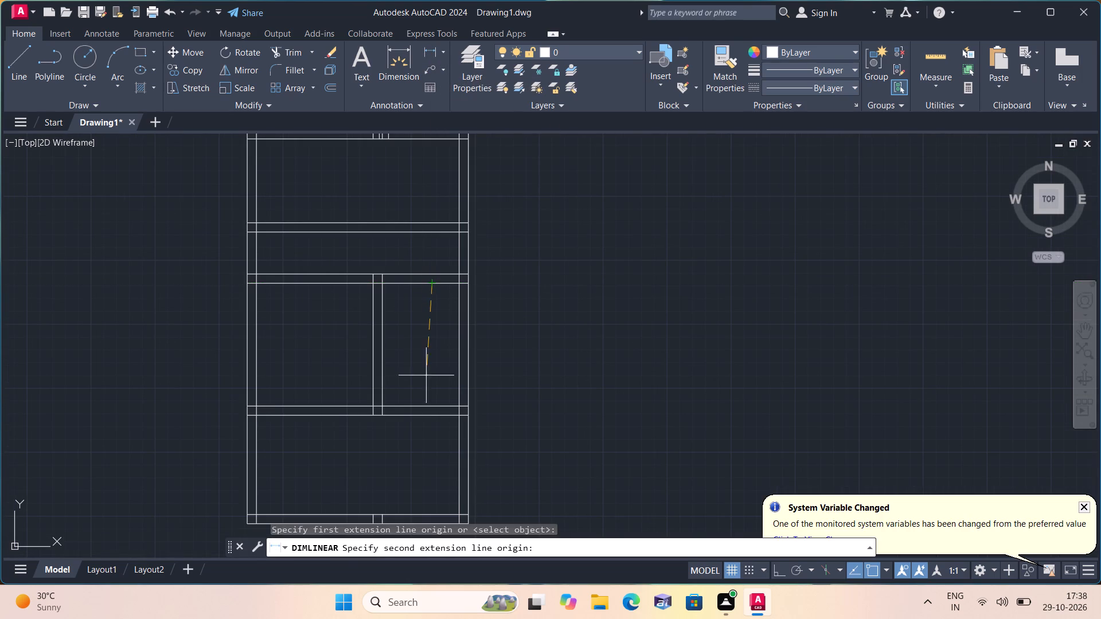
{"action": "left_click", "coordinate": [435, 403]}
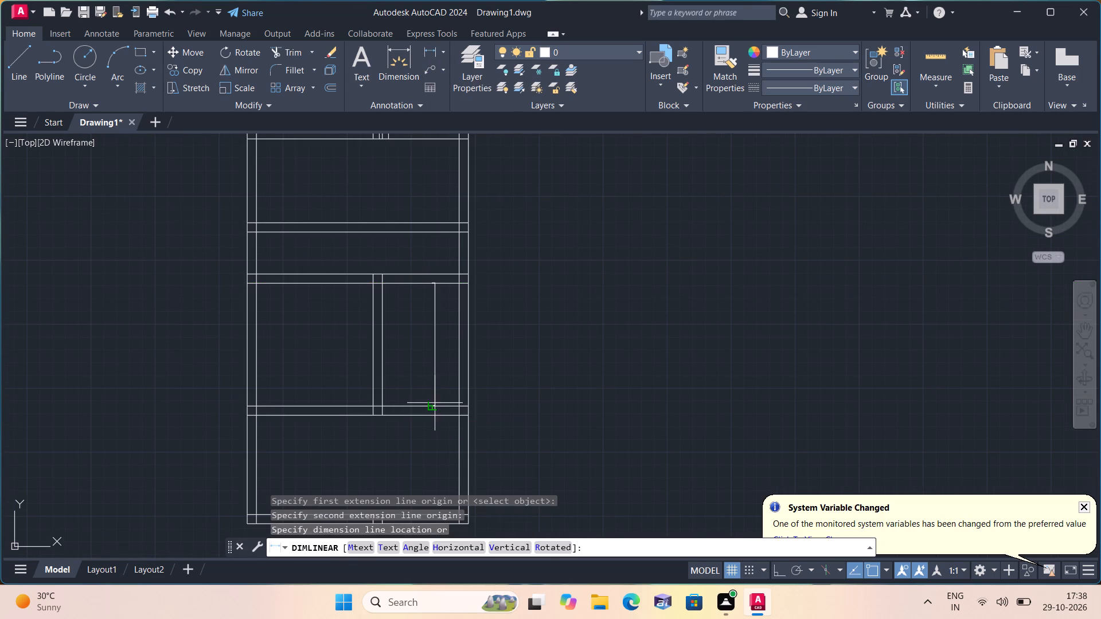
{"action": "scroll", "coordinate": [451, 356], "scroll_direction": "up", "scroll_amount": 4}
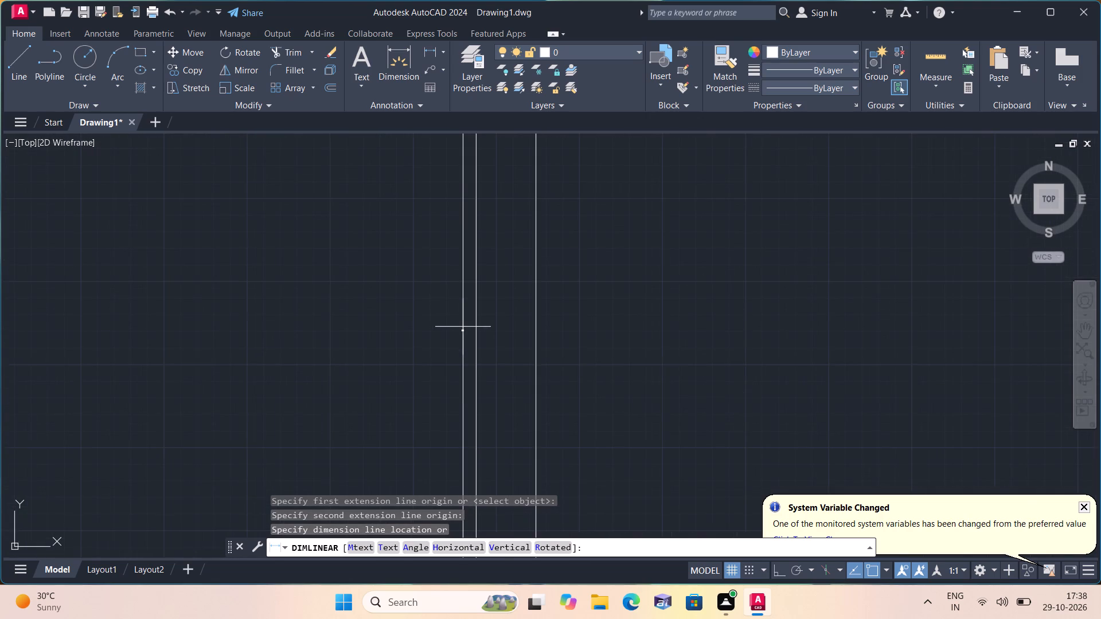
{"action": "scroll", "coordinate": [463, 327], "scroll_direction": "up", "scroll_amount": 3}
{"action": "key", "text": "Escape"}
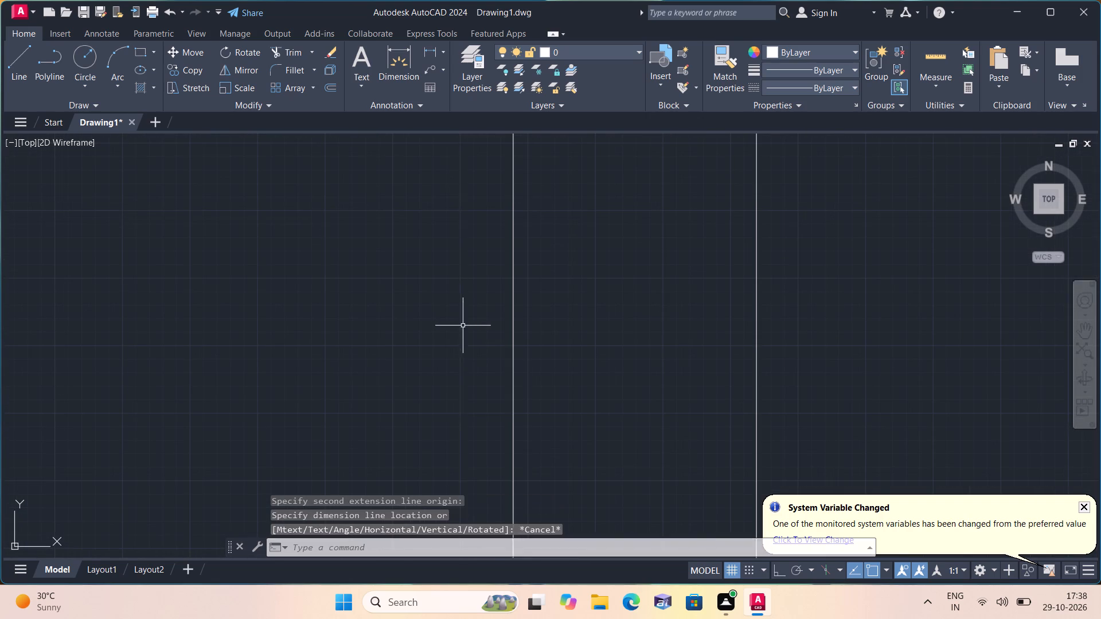
Offset the inner line of the left side wall 4' to the right.
{"action": "scroll", "coordinate": [462, 326], "scroll_direction": "down", "scroll_amount": 8}
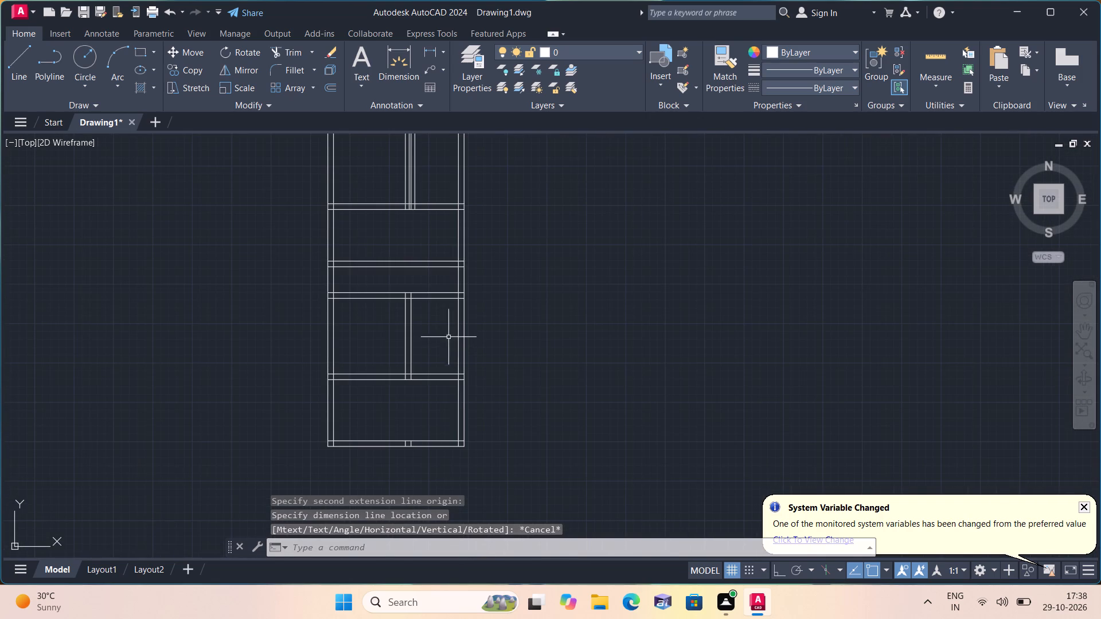
{"action": "middle_click_drag", "start_coordinate": [408, 272], "coordinate": [508, 369]}
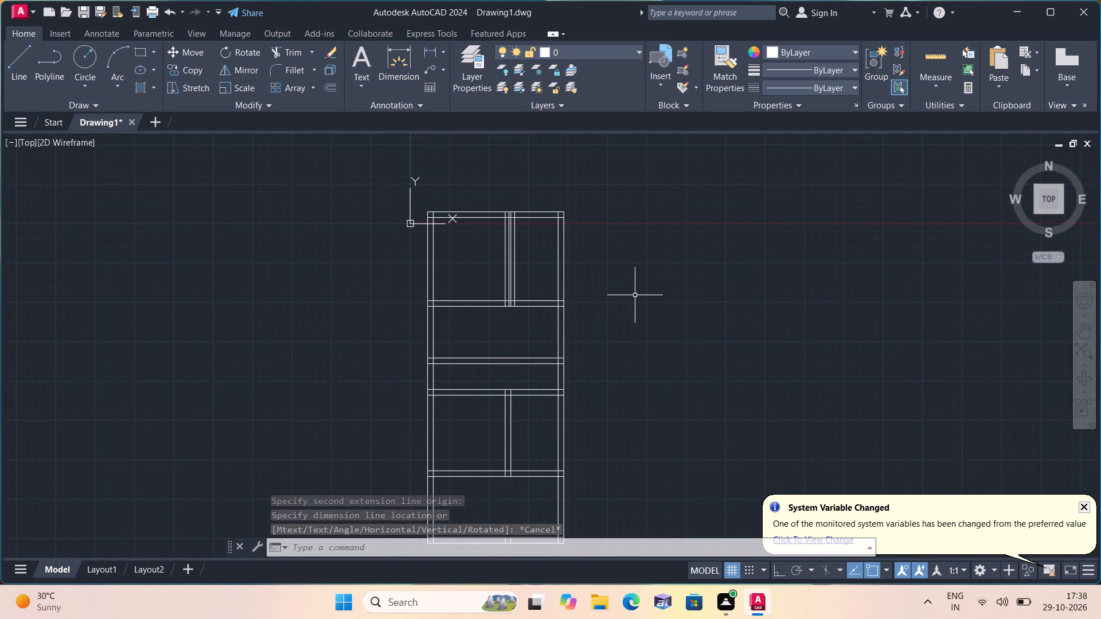
{"action": "type", "text": "off 4'"}
{"action": "key", "text": "space"}
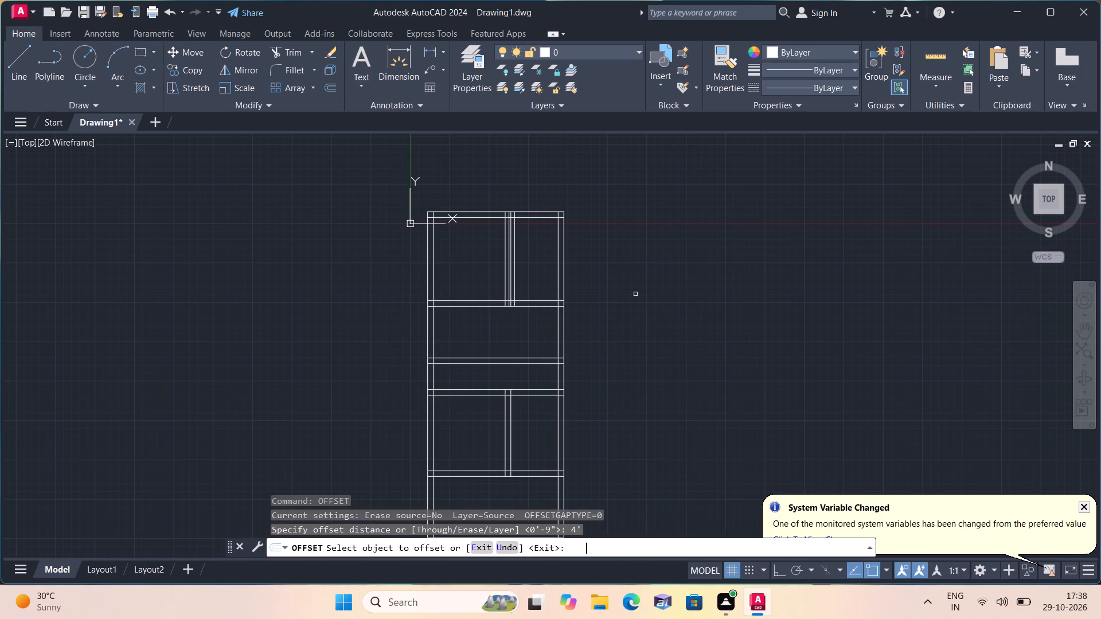
{"action": "left_click", "coordinate": [432, 320]}
{"action": "left_click", "coordinate": [490, 319]}
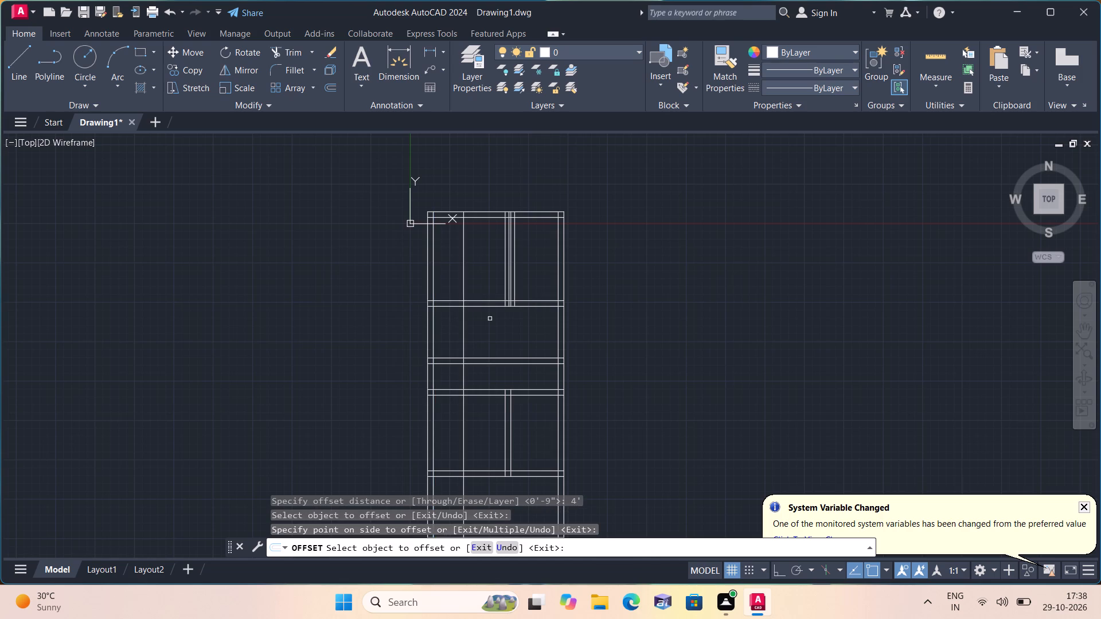
Offset the new vertical line 9" to the right to form a second vertical partition wall.
{"action": "key", "text": "space"}
{"action": "key", "text": "space"}
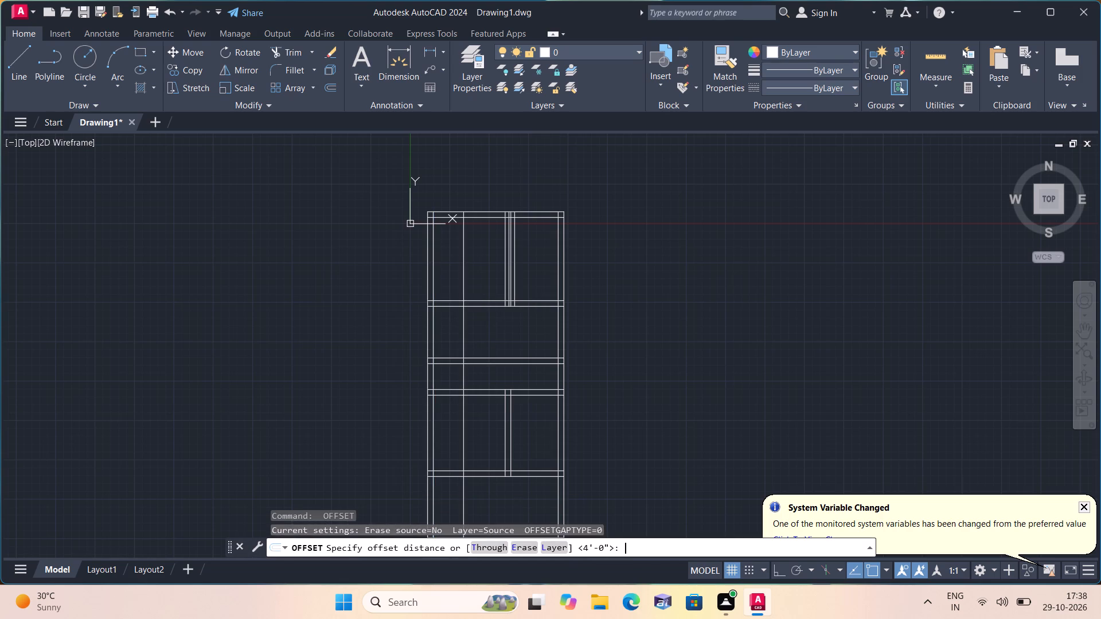
{"action": "type", "text": "9\""}
{"action": "key", "text": "space"}
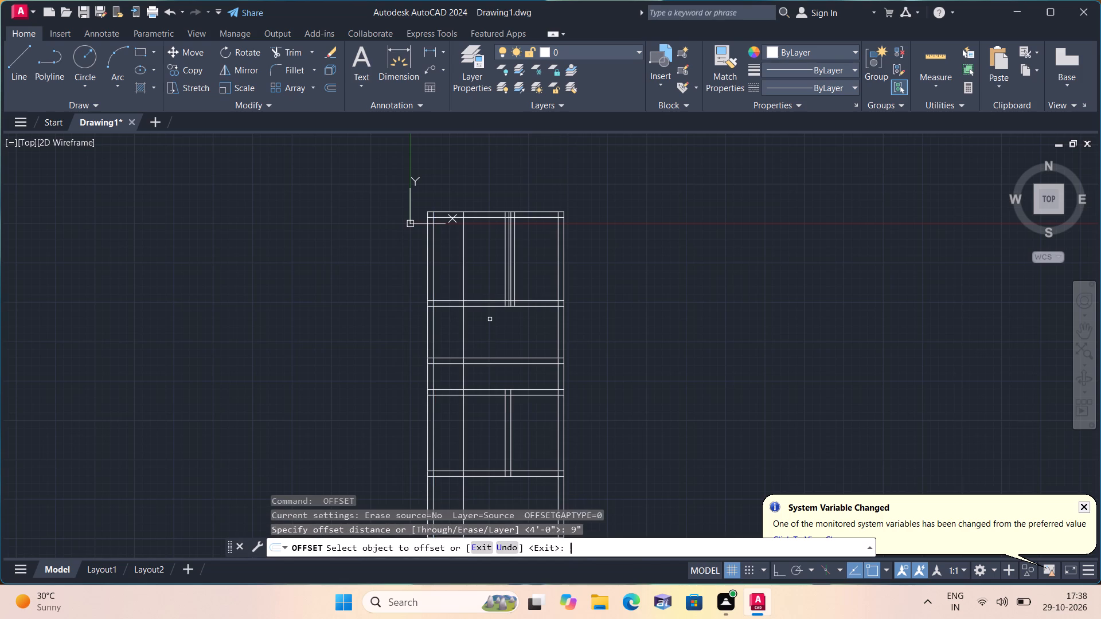
{"action": "left_click", "coordinate": [465, 333]}
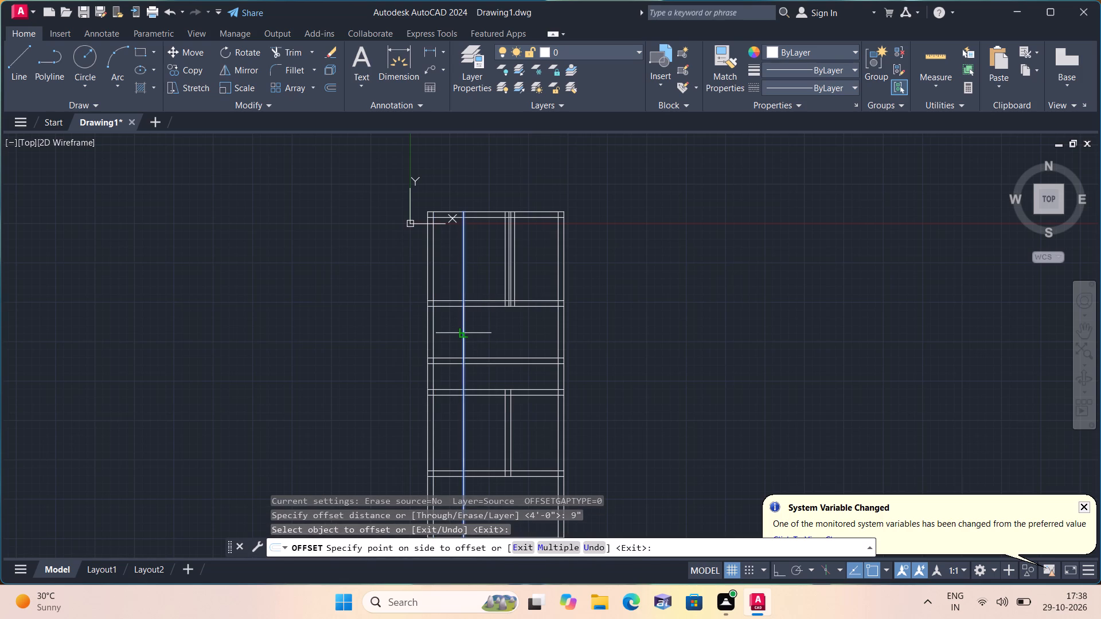
{"action": "left_click", "coordinate": [484, 334]}
{"action": "key", "text": "space"}
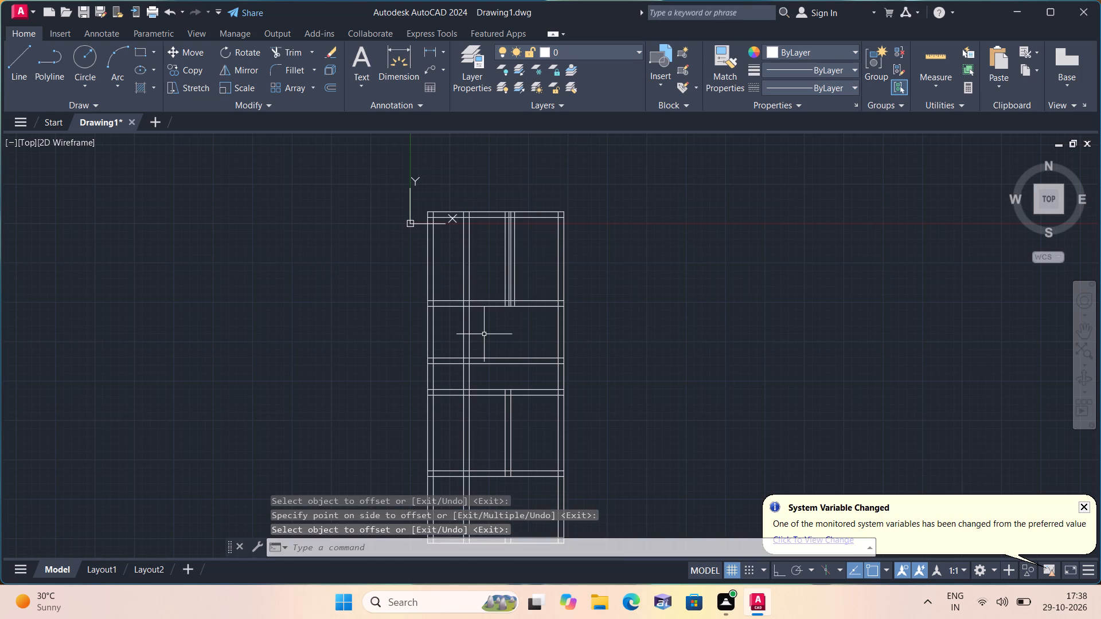
Trim the new partition's two lines out of the top room above the first cross wall, including inside the top outer wall.
{"action": "type", "text": "trim"}
{"action": "key", "text": "space"}
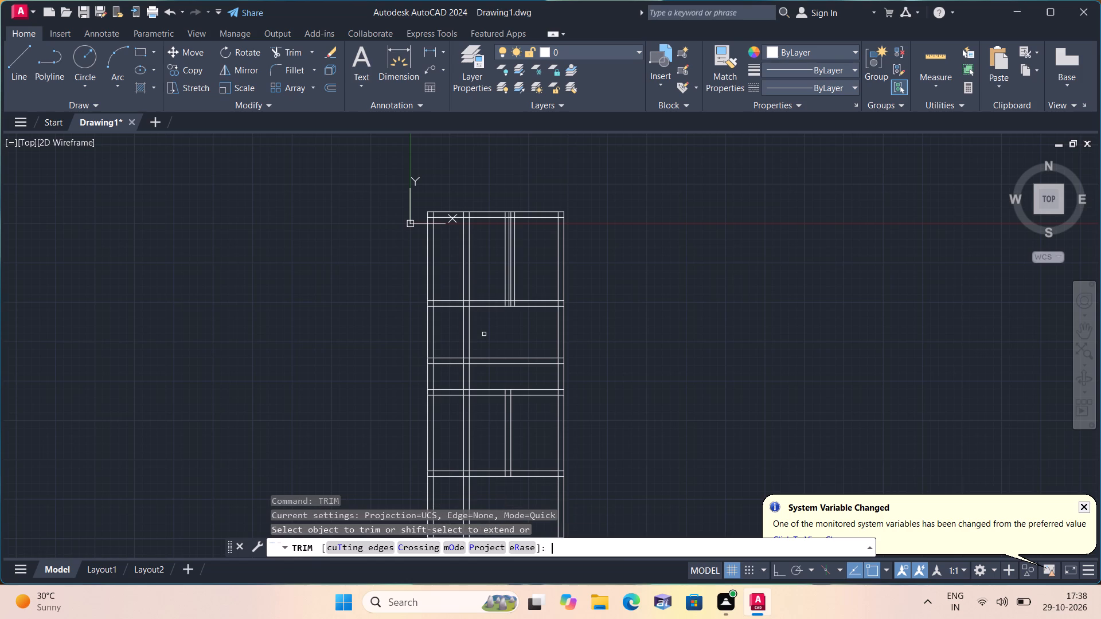
{"action": "scroll", "coordinate": [458, 301], "scroll_direction": "up", "scroll_amount": 1}
{"action": "left_click_drag", "start_coordinate": [491, 280], "coordinate": [490, 277]}
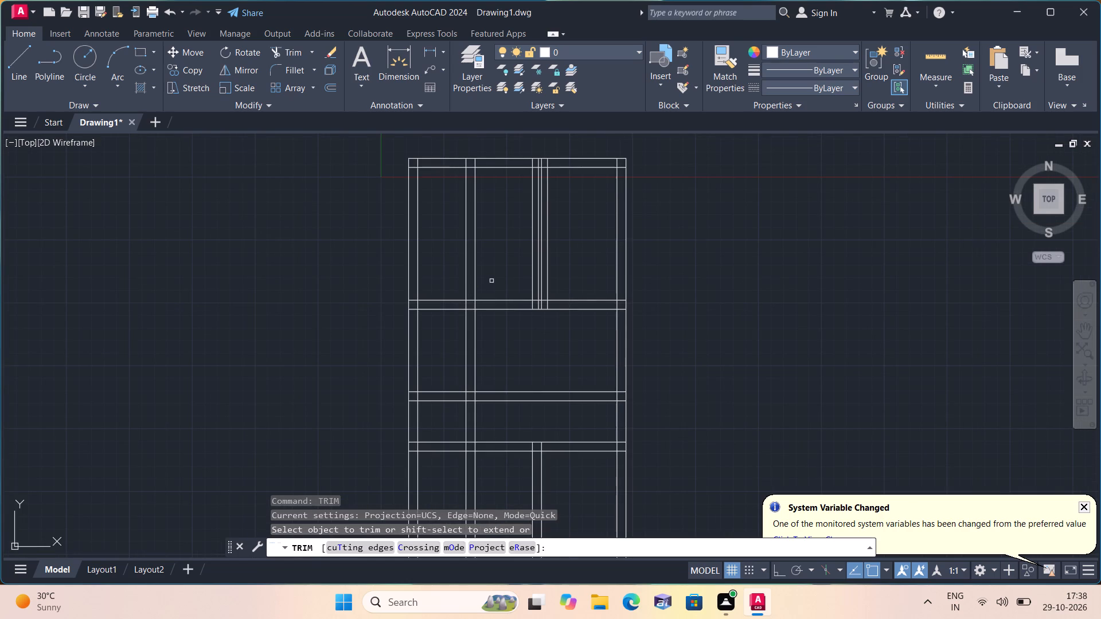
{"action": "left_click_drag", "start_coordinate": [490, 277], "coordinate": [486, 268]}
{"action": "left_click_drag", "start_coordinate": [468, 237], "coordinate": [452, 209]}
{"action": "left_click_drag", "start_coordinate": [451, 207], "coordinate": [478, 228]}
{"action": "middle_click_drag", "start_coordinate": [467, 231], "coordinate": [466, 233]}
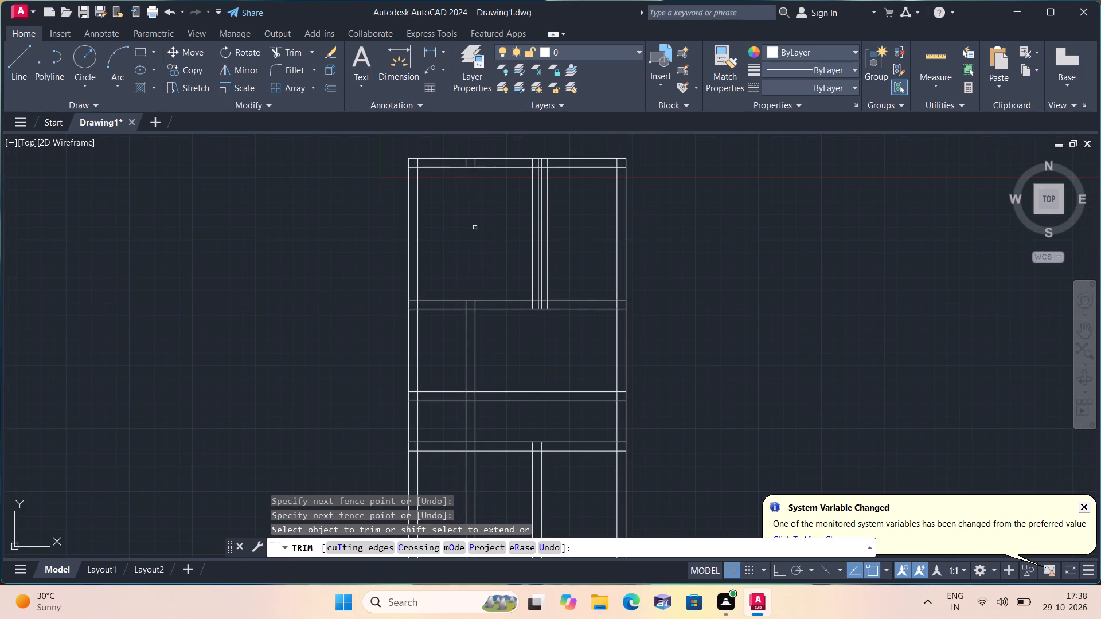
{"action": "middle_click_drag", "start_coordinate": [466, 233], "coordinate": [474, 299]}
{"action": "scroll", "coordinate": [490, 238], "scroll_direction": "up", "scroll_amount": 3}
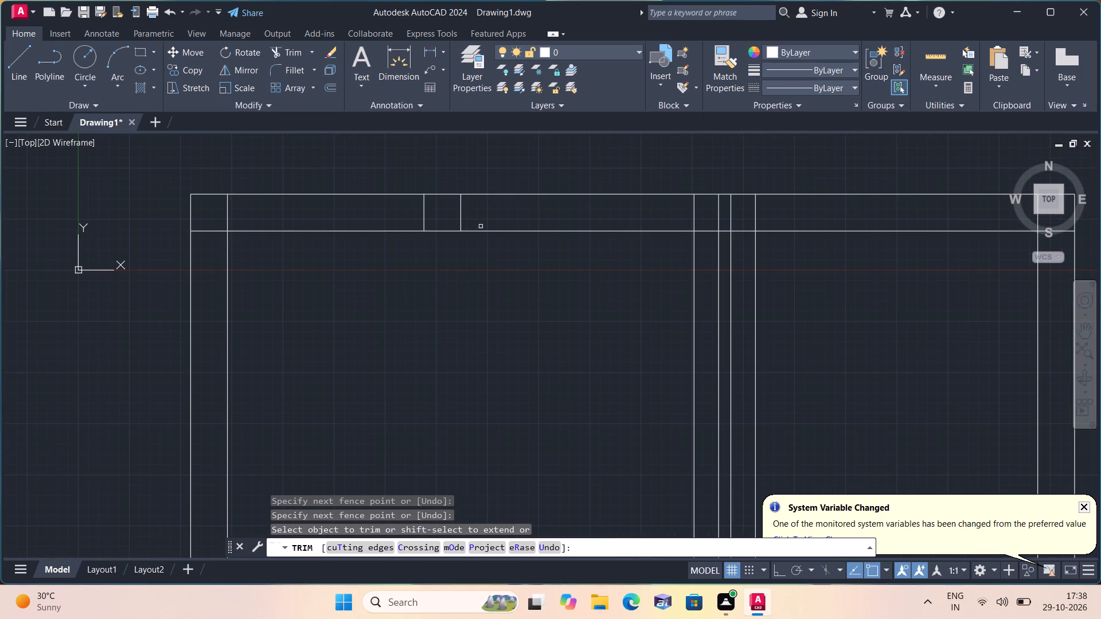
{"action": "left_click", "coordinate": [482, 222]}
{"action": "left_click_drag", "start_coordinate": [466, 213], "coordinate": [397, 205]}
{"action": "left_click_drag", "start_coordinate": [396, 205], "coordinate": [495, 212]}
Trim the new partition's two lines out of the room between the third and fourth cross walls.
{"action": "scroll", "coordinate": [495, 212], "scroll_direction": "down", "scroll_amount": 3}
{"action": "middle_click_drag", "start_coordinate": [479, 316], "coordinate": [473, 188]}
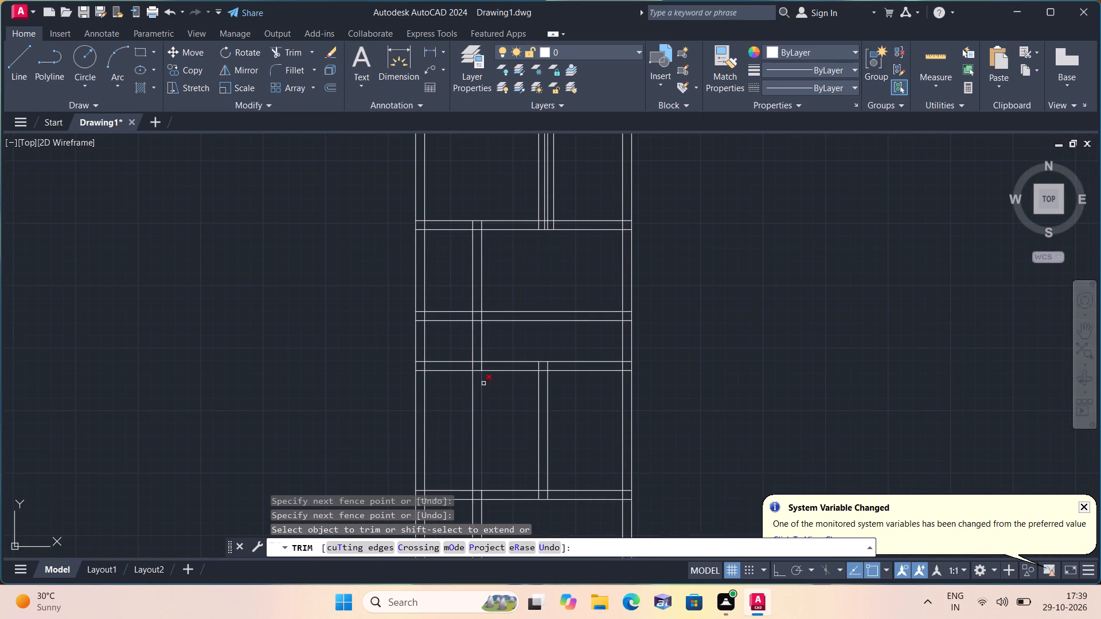
{"action": "middle_click_drag", "start_coordinate": [506, 409], "coordinate": [478, 304]}
{"action": "left_click_drag", "start_coordinate": [470, 312], "coordinate": [410, 325]}
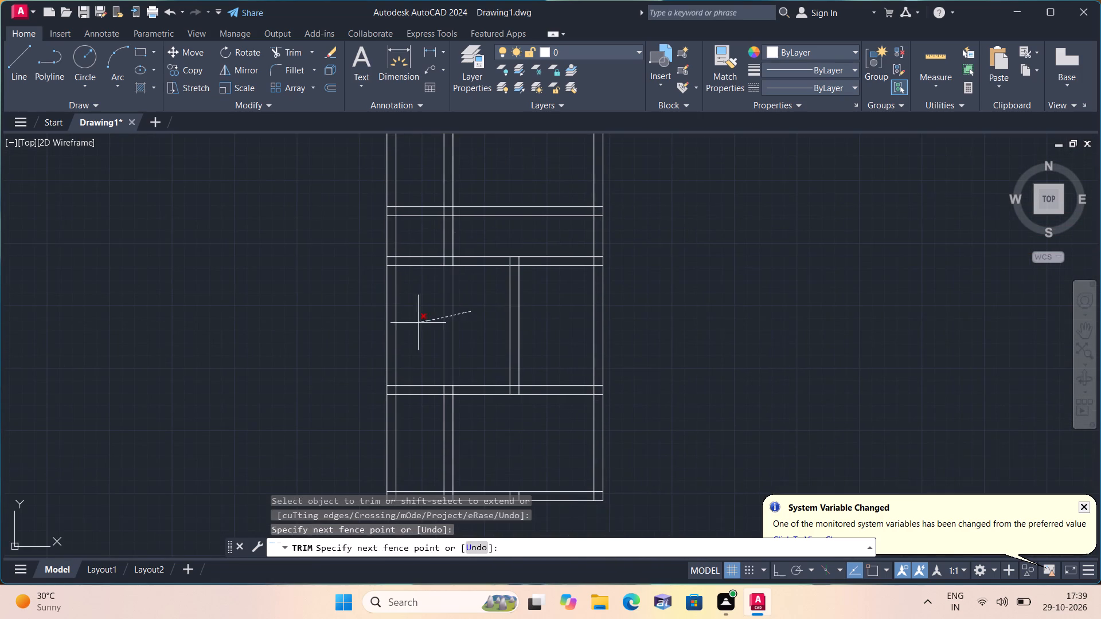
{"action": "left_click_drag", "start_coordinate": [410, 325], "coordinate": [409, 325]}
{"action": "key", "text": "Escape"}
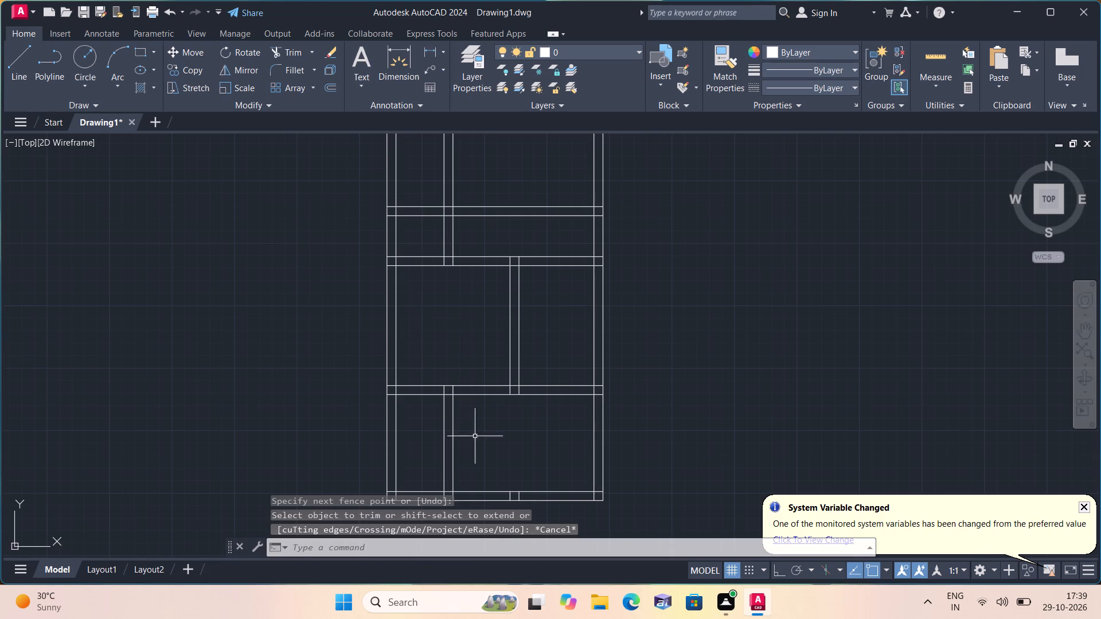
Select the new partition's two leftover line pieces between the fourth cross wall and the bottom outer wall.
{"action": "middle_click_drag", "start_coordinate": [485, 443], "coordinate": [474, 383]}
{"action": "left_click", "coordinate": [471, 398]}
{"action": "left_click", "coordinate": [423, 376]}
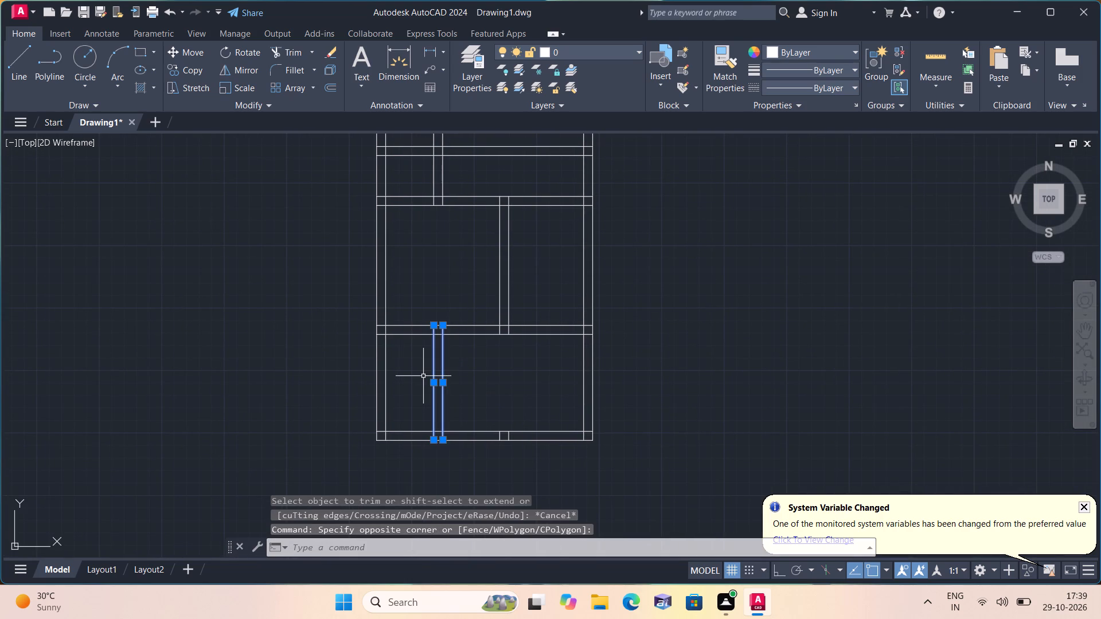
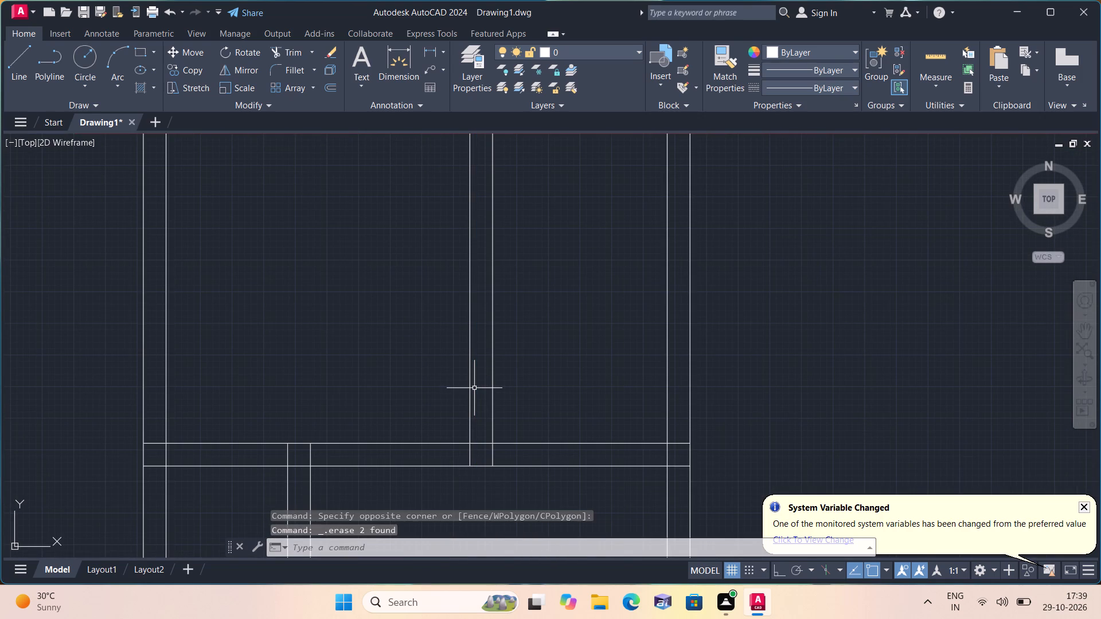
Draw a line 3' left from the top partition's left face along the first cross wall's lower edge, continuing up across the wall thickness.
{"action": "scroll", "coordinate": [474, 388], "scroll_direction": "down", "scroll_amount": 1}
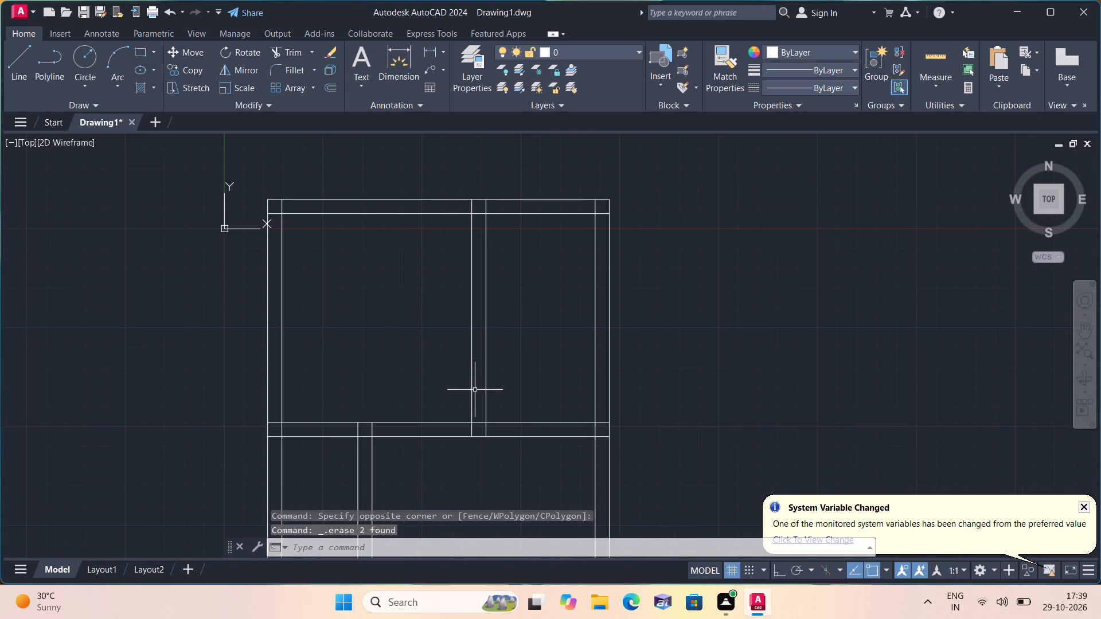
{"action": "middle_click_drag", "start_coordinate": [413, 377], "coordinate": [447, 399]}
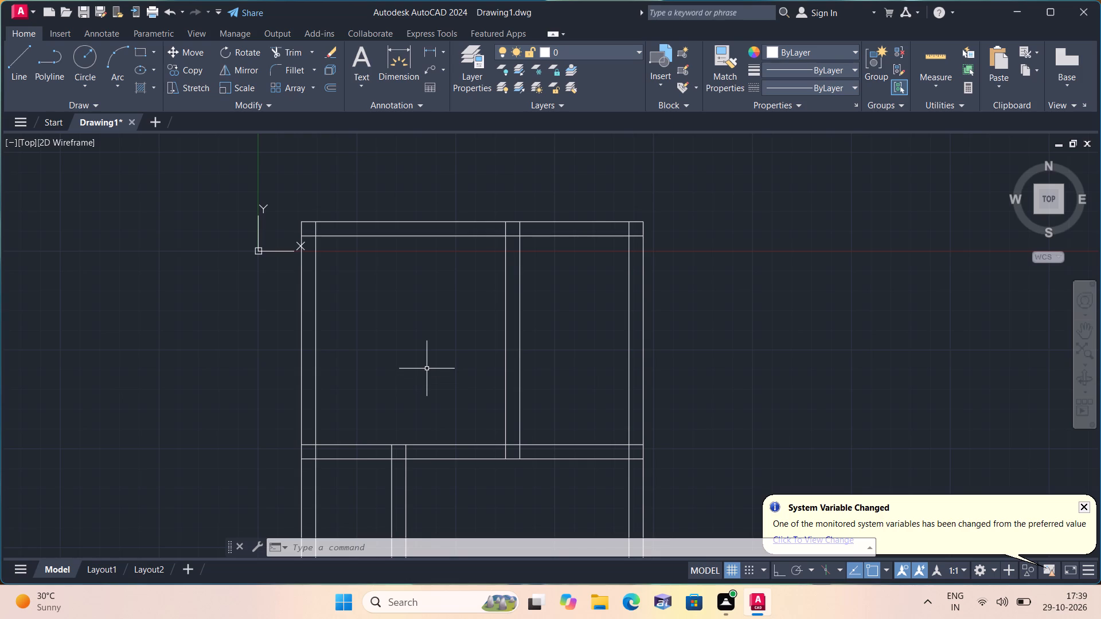
{"action": "middle_click_drag", "start_coordinate": [418, 368], "coordinate": [359, 394]}
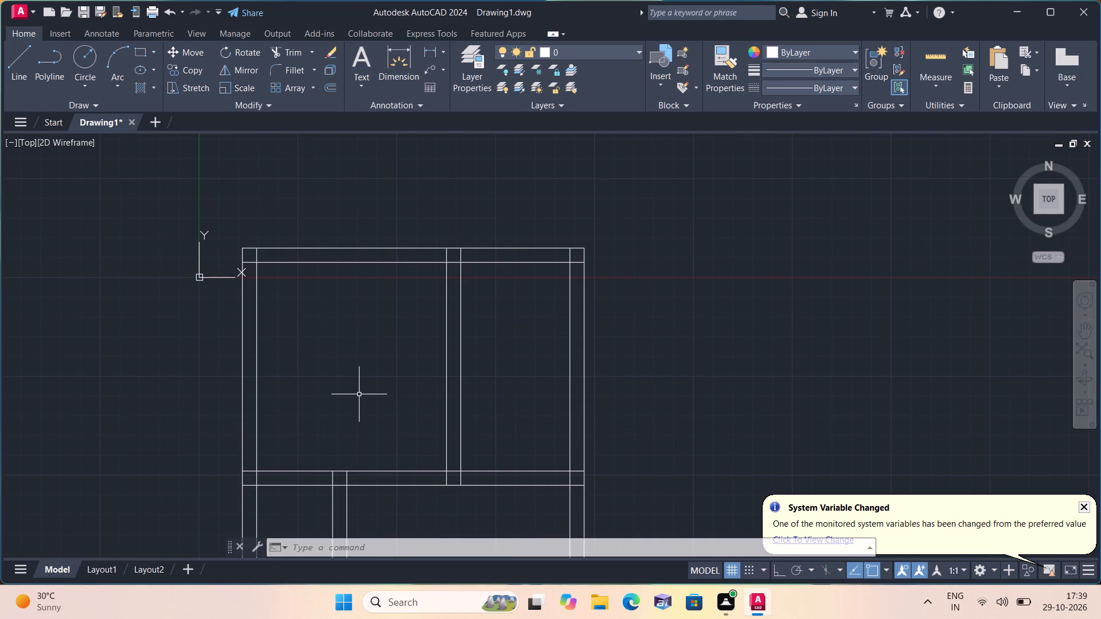
{"action": "scroll", "coordinate": [359, 394], "scroll_direction": "up", "scroll_amount": 2}
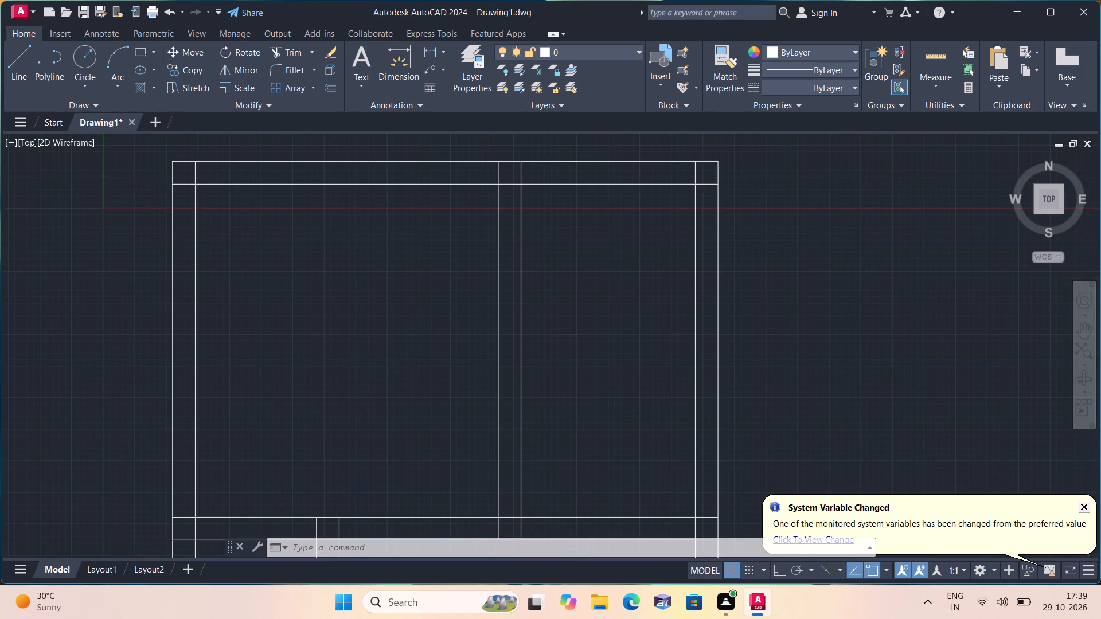
{"action": "scroll", "coordinate": [391, 372], "scroll_direction": "down", "scroll_amount": 2}
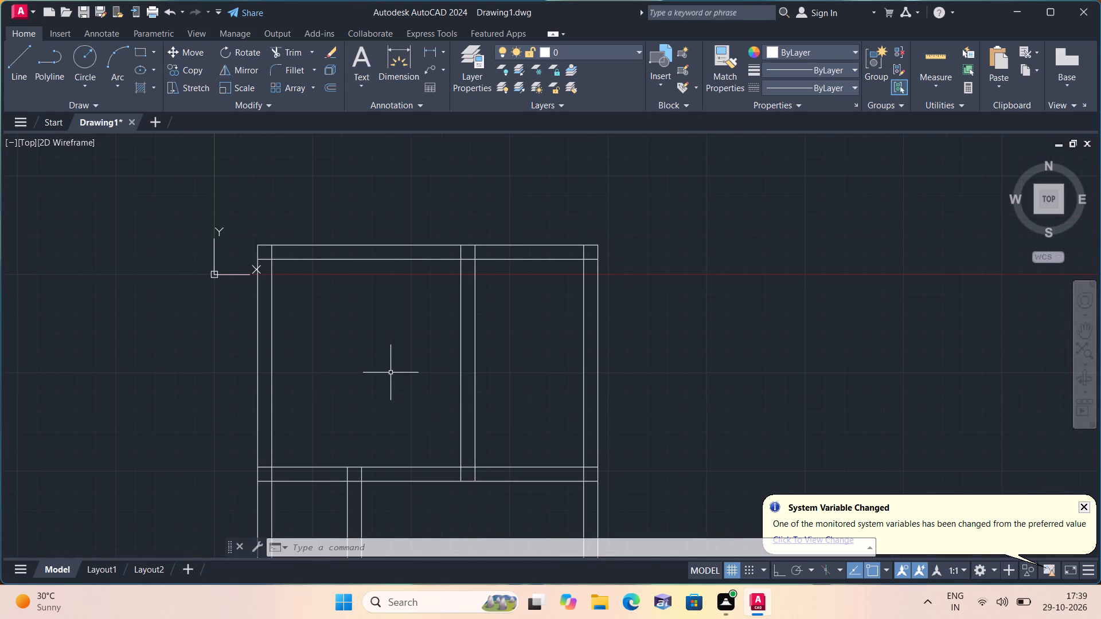
{"action": "type", "text": "l"}
{"action": "key", "text": "space"}
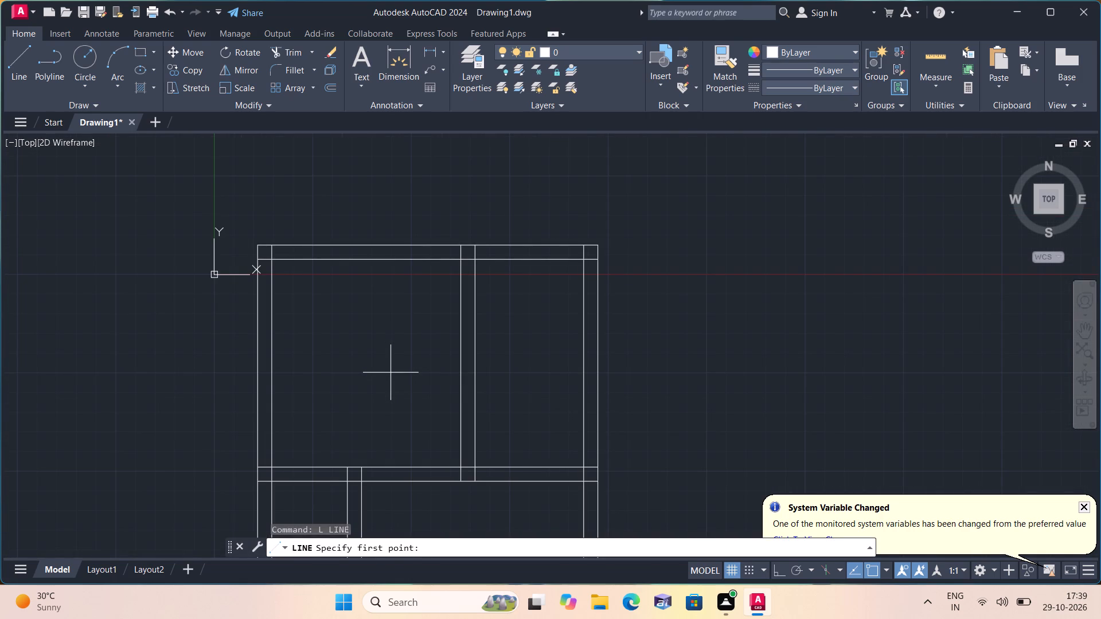
{"action": "middle_click_drag", "start_coordinate": [391, 373], "coordinate": [450, 343]}
{"action": "scroll", "coordinate": [392, 372], "scroll_direction": "down", "scroll_amount": 1}
{"action": "scroll", "coordinate": [451, 343], "scroll_direction": "up", "scroll_amount": 1}
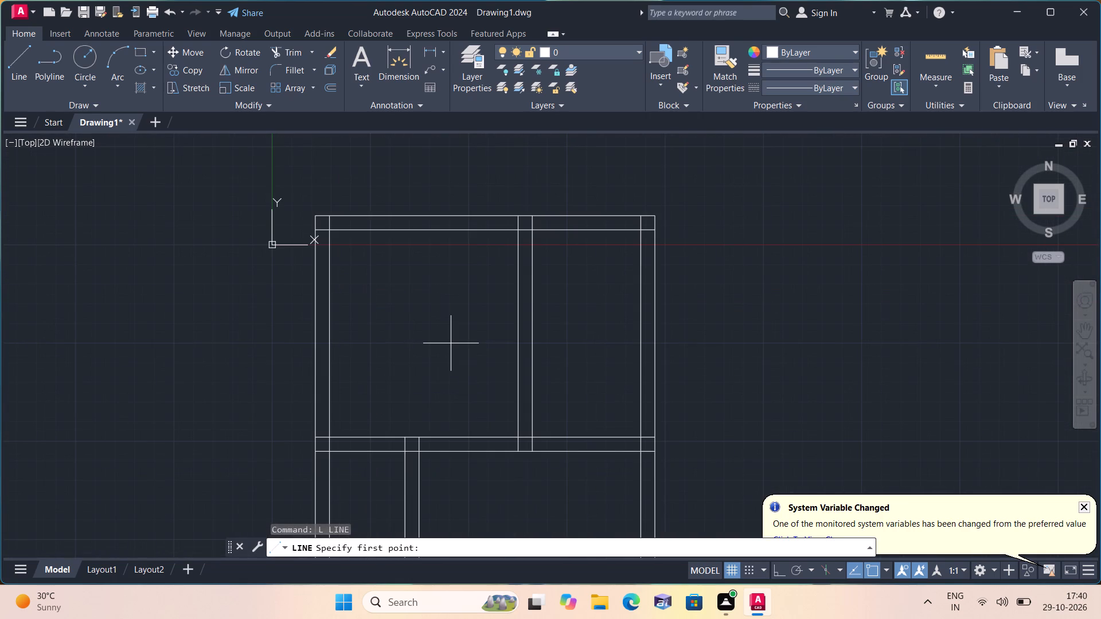
{"action": "scroll", "coordinate": [480, 436], "scroll_direction": "up", "scroll_amount": 1}
{"action": "middle_click_drag", "start_coordinate": [473, 437], "coordinate": [498, 376]}
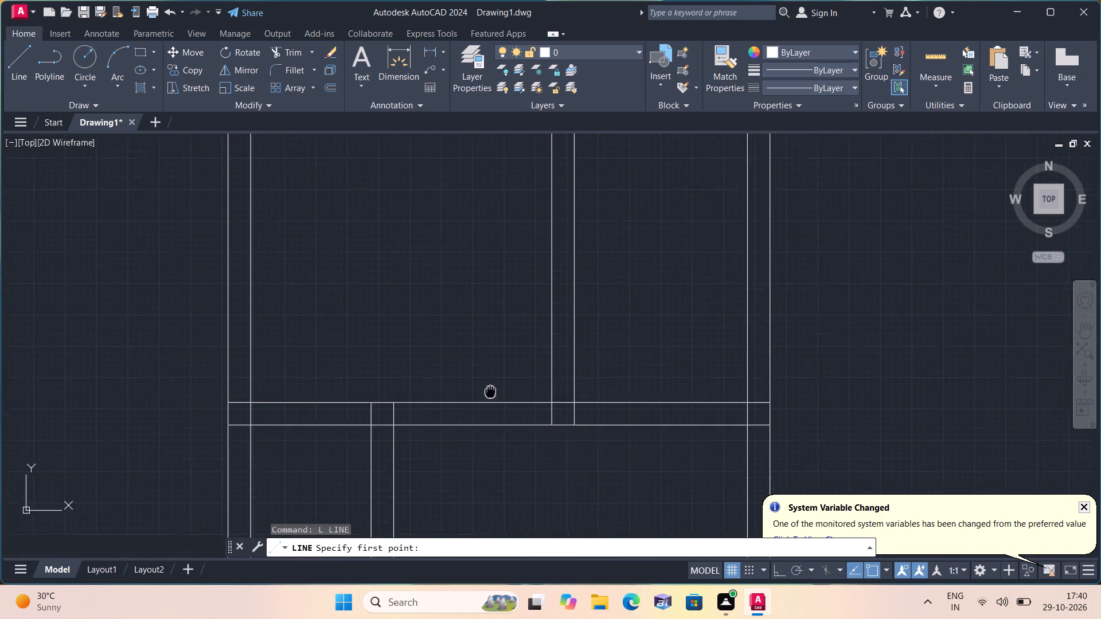
{"action": "middle_click_drag", "start_coordinate": [498, 376], "coordinate": [507, 350]}
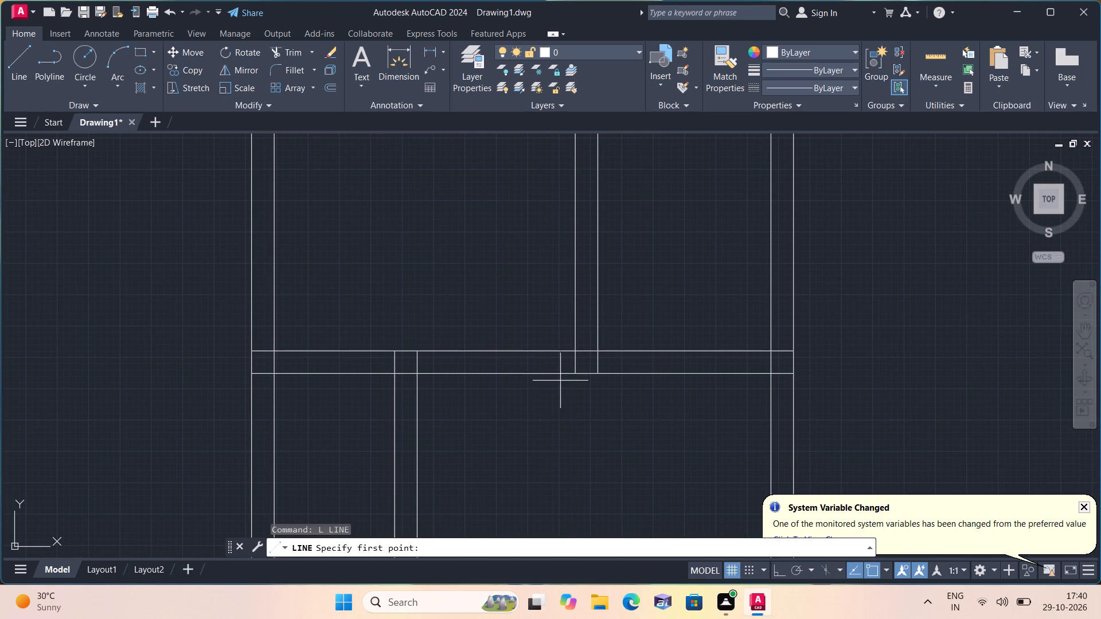
{"action": "left_click", "coordinate": [575, 377]}
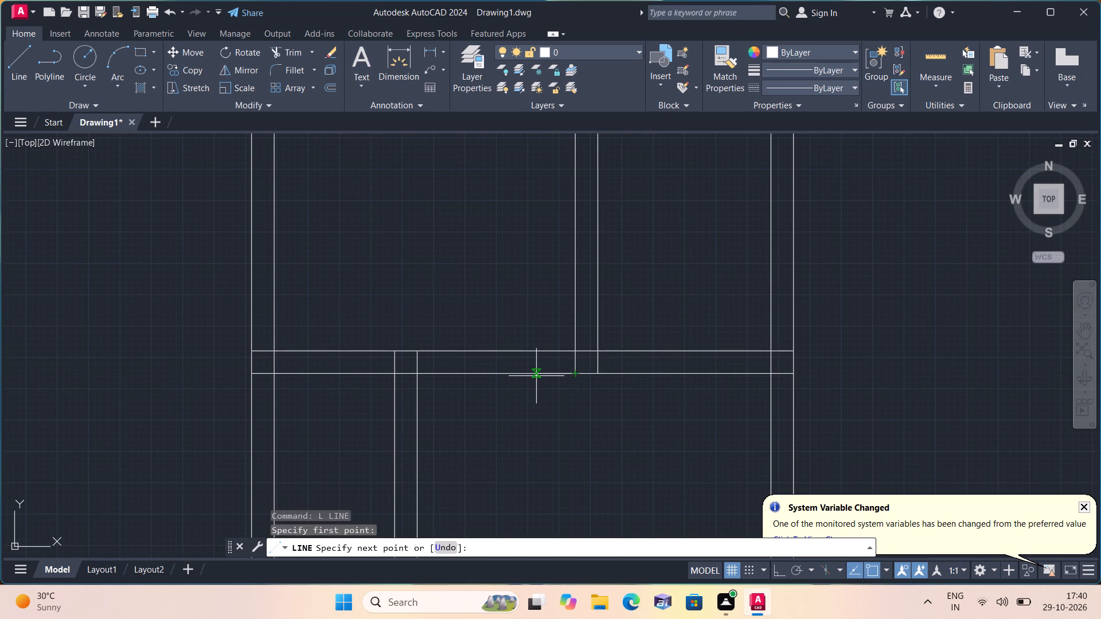
{"action": "type", "text": "3'"}
{"action": "key", "text": "space"}
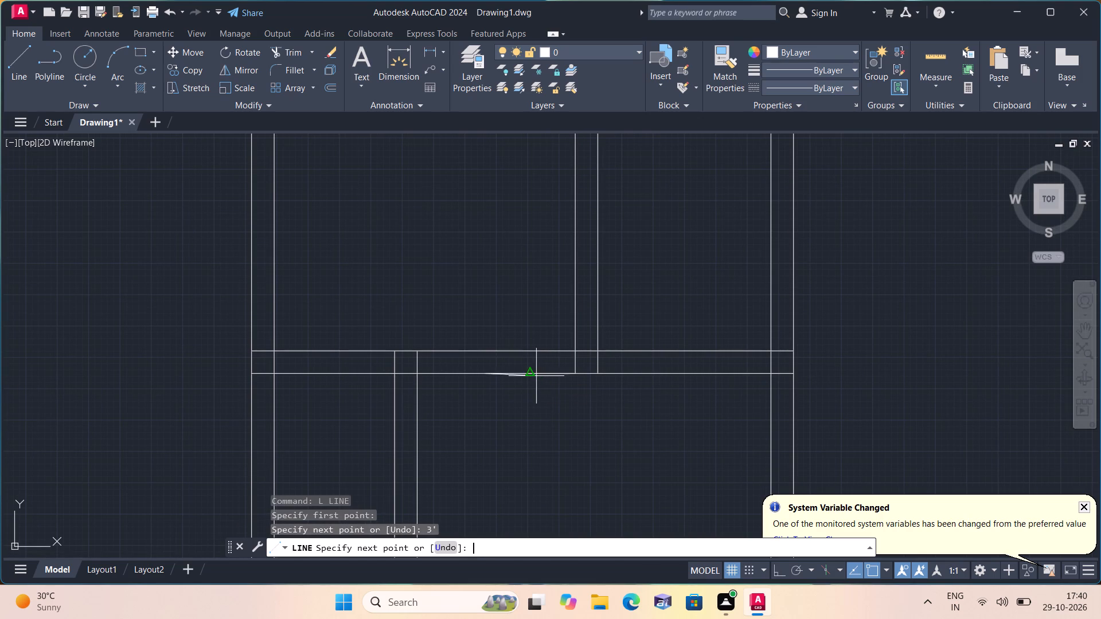
{"action": "left_click", "coordinate": [484, 347]}
{"action": "key", "text": "space"}
Turn Ortho on and trim both first cross wall lines between the new jamb line and the top partition, making a 3' door opening.
{"action": "key", "text": "F8"}
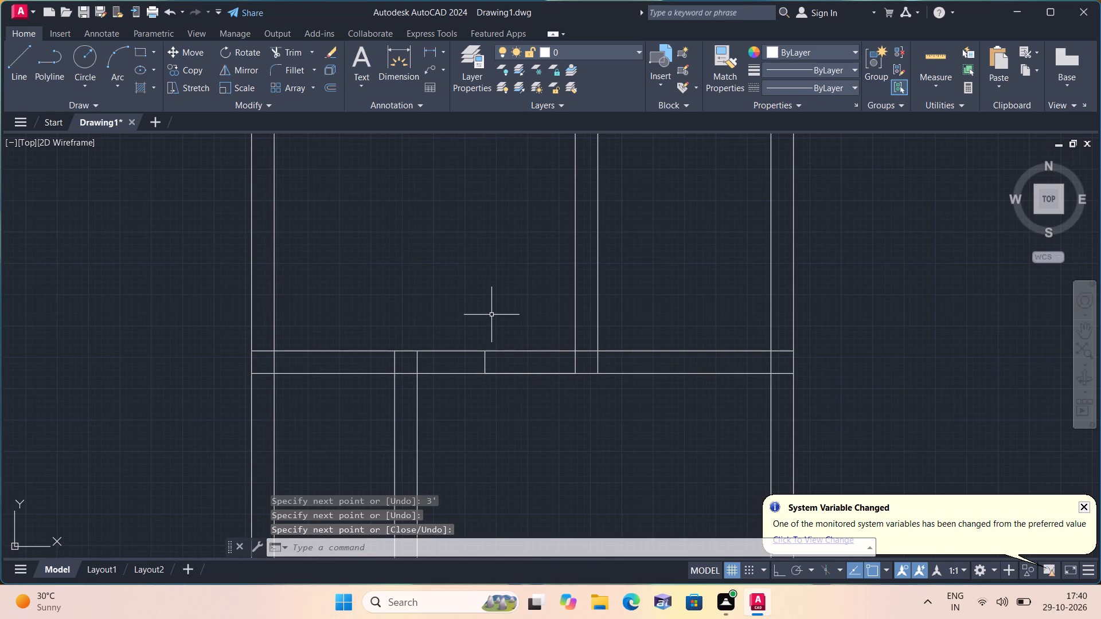
{"action": "type", "text": "trim"}
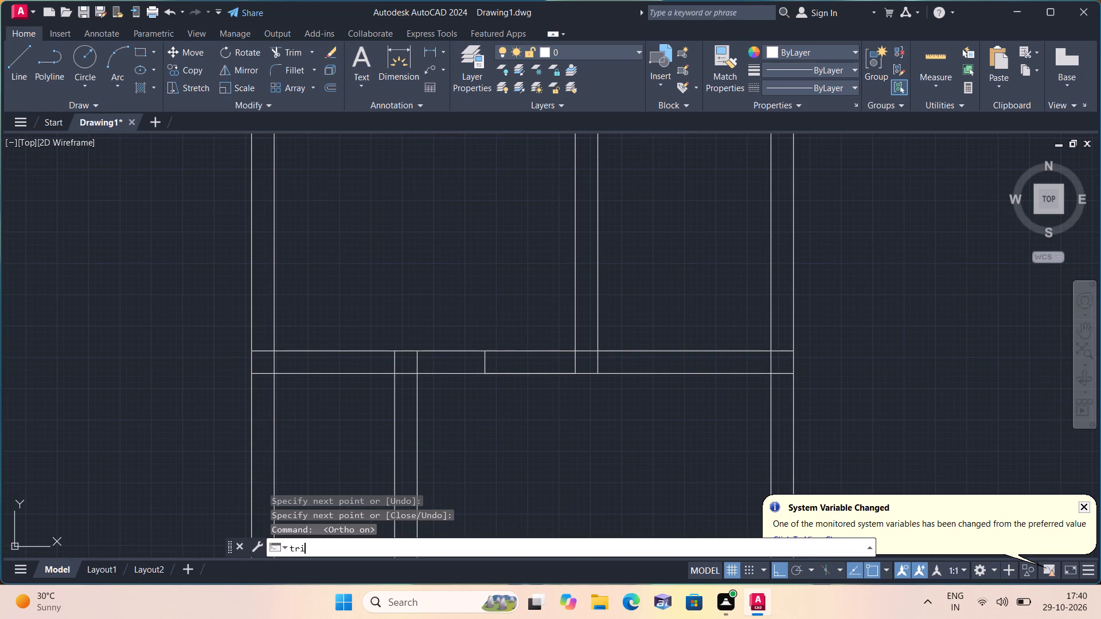
{"action": "key", "text": "space"}
{"action": "left_click_drag", "start_coordinate": [555, 307], "coordinate": [569, 393]}
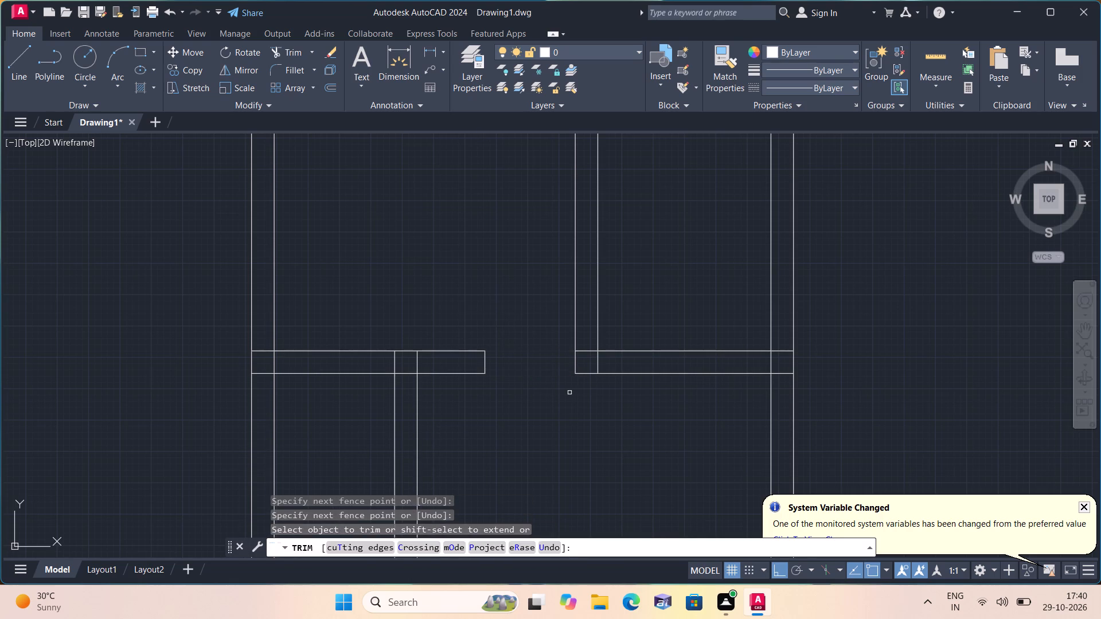
{"action": "left_click", "coordinate": [565, 391]}
{"action": "key", "text": "space"}
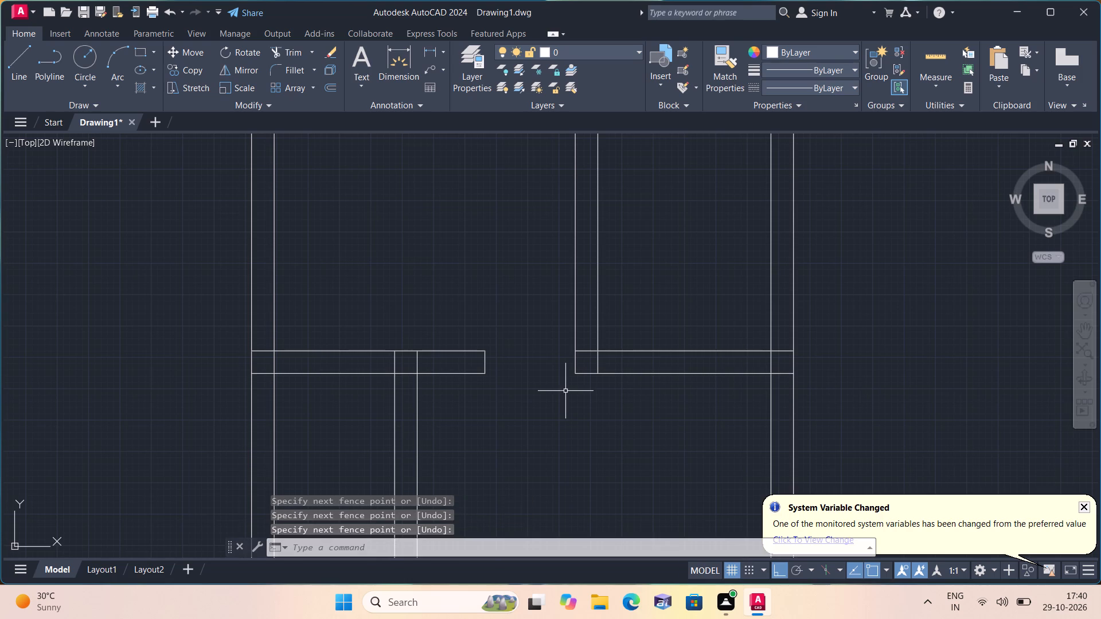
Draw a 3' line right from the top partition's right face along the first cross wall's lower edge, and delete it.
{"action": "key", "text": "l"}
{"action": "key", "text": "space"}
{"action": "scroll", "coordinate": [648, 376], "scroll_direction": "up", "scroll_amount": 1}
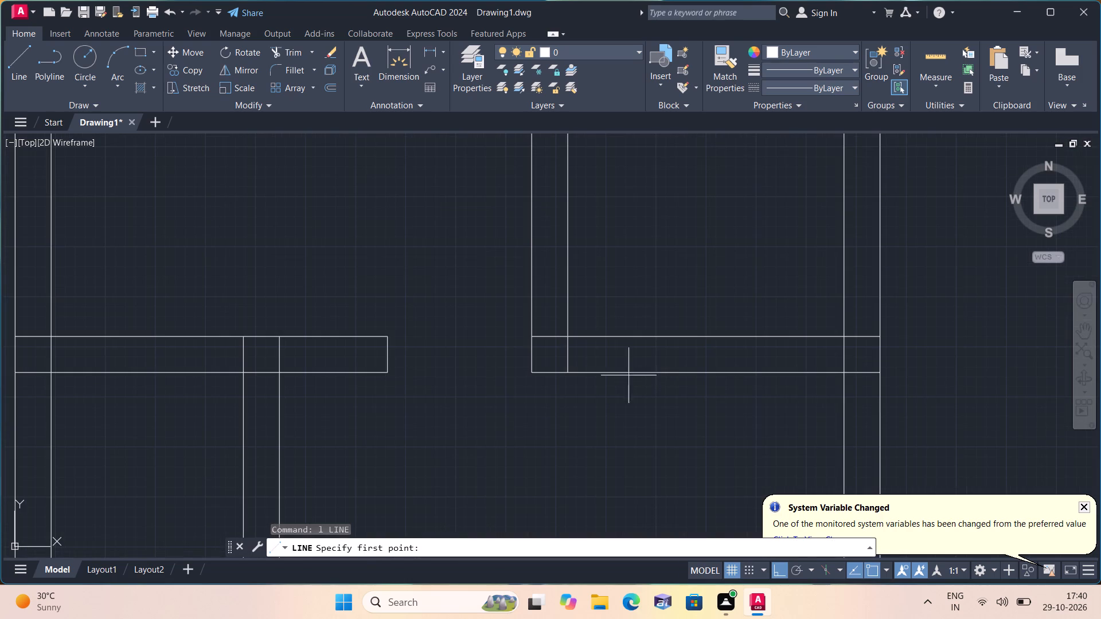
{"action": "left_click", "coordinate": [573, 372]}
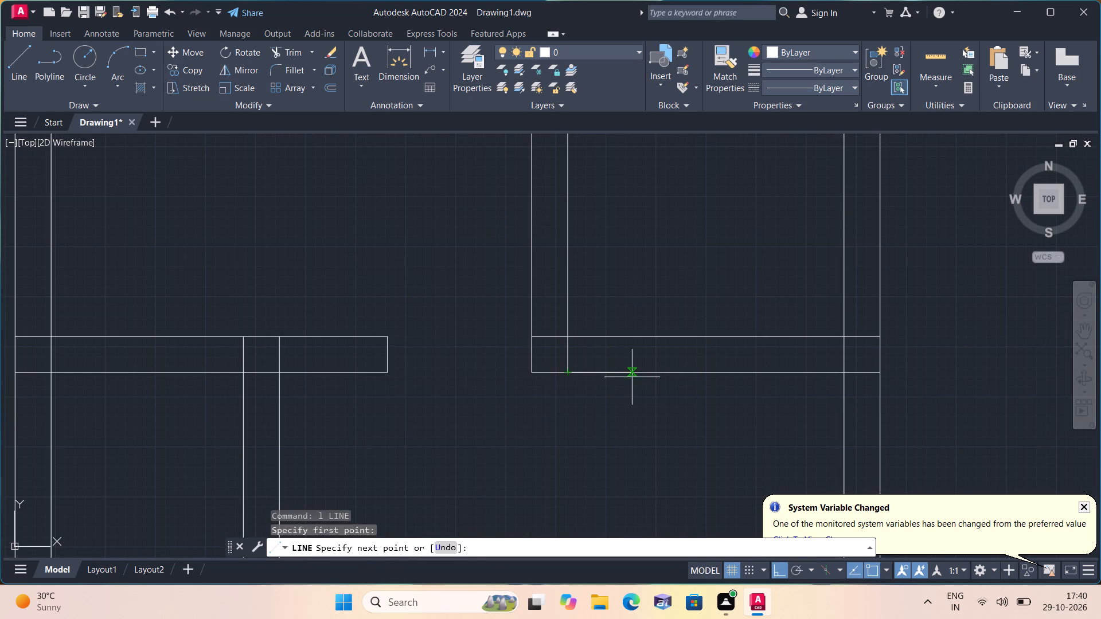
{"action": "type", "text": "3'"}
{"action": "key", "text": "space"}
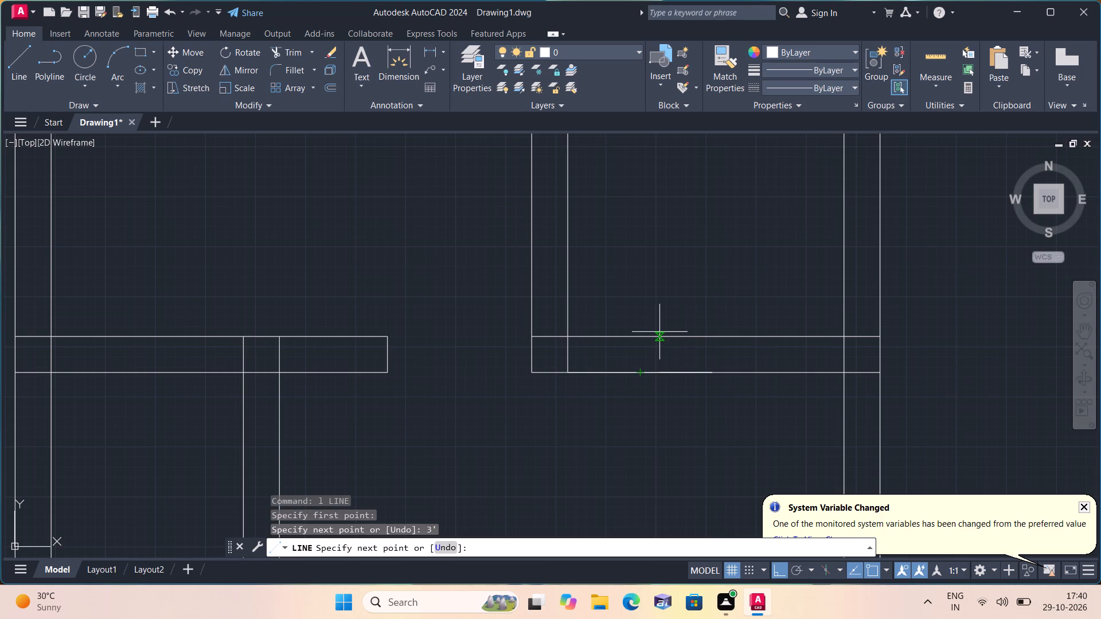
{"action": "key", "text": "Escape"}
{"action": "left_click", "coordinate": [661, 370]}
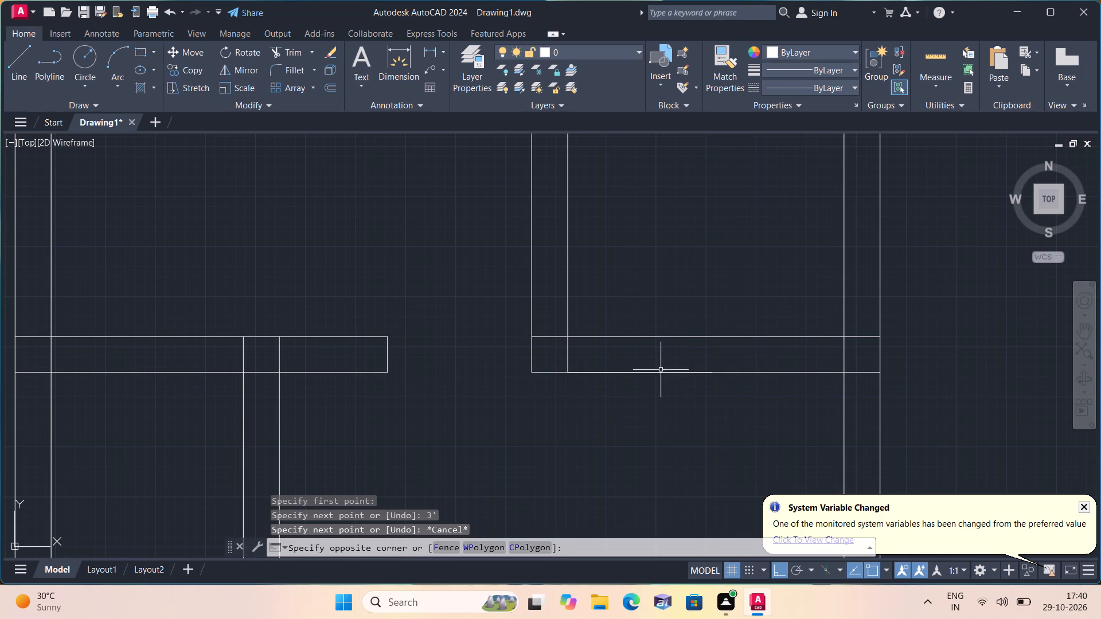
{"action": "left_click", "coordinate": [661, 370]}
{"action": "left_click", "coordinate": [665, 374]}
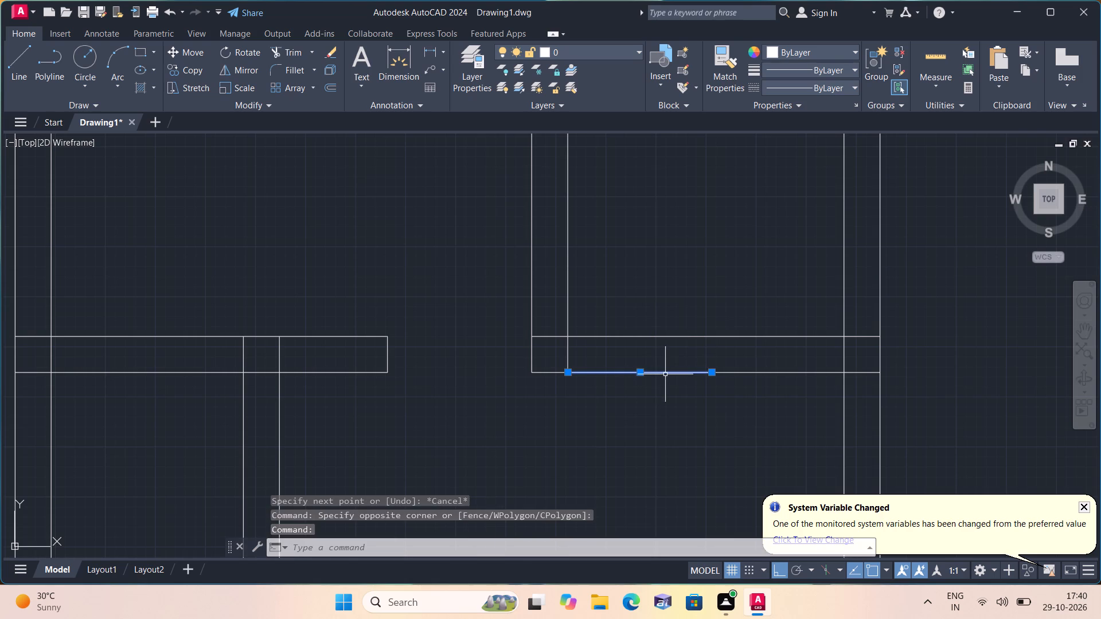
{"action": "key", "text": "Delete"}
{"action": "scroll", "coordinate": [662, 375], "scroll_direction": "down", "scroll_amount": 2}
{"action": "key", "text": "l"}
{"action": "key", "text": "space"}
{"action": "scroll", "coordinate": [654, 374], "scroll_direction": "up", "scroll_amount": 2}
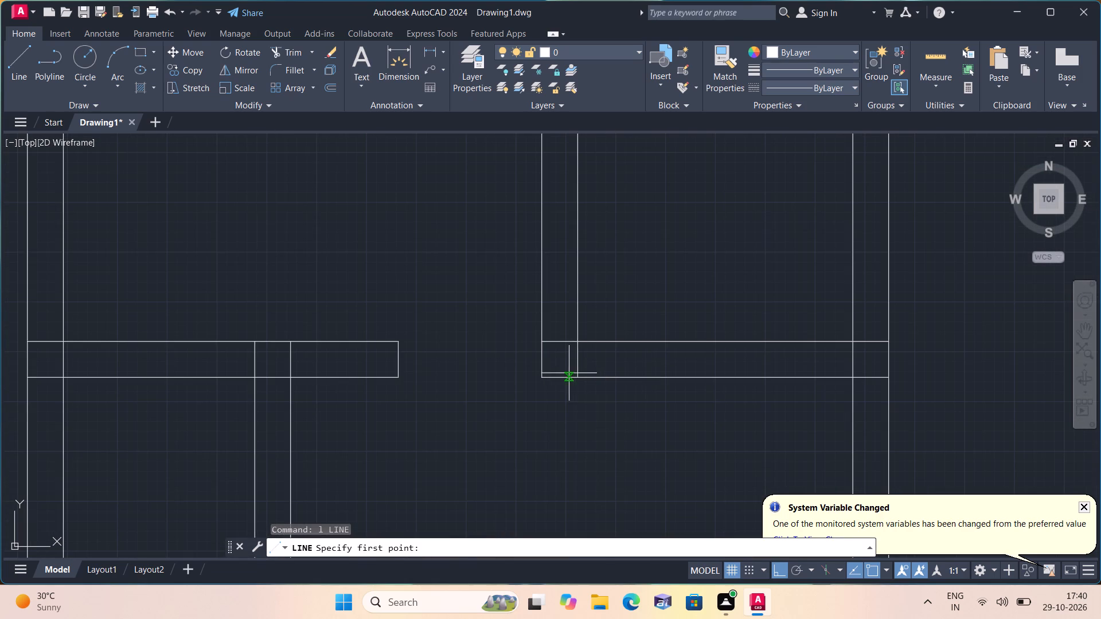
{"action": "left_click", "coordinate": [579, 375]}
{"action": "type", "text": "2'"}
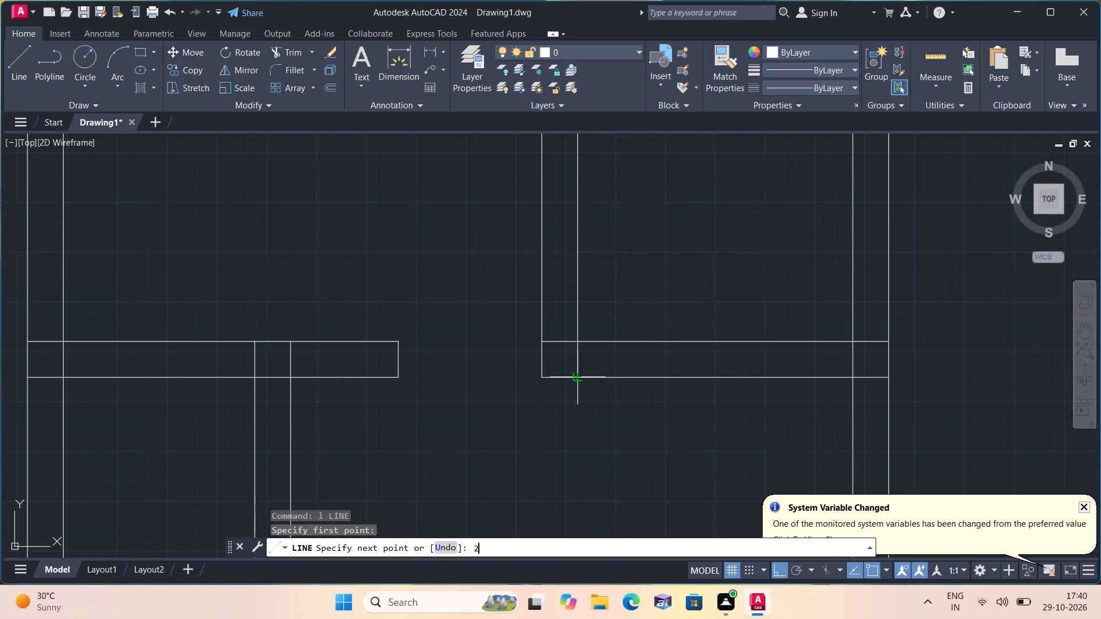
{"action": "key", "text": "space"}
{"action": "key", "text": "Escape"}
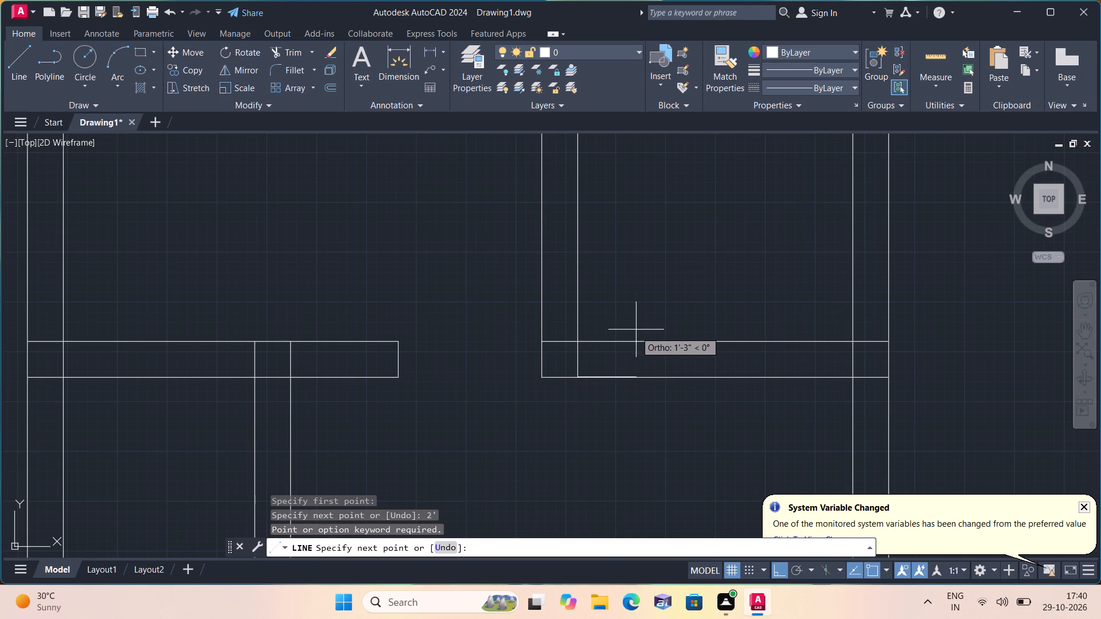
Draw a line 2' right from the top partition's right face along the first cross wall's lower edge, continuing up across the wall thickness.
{"action": "key", "text": "l"}
{"action": "key", "text": "space"}
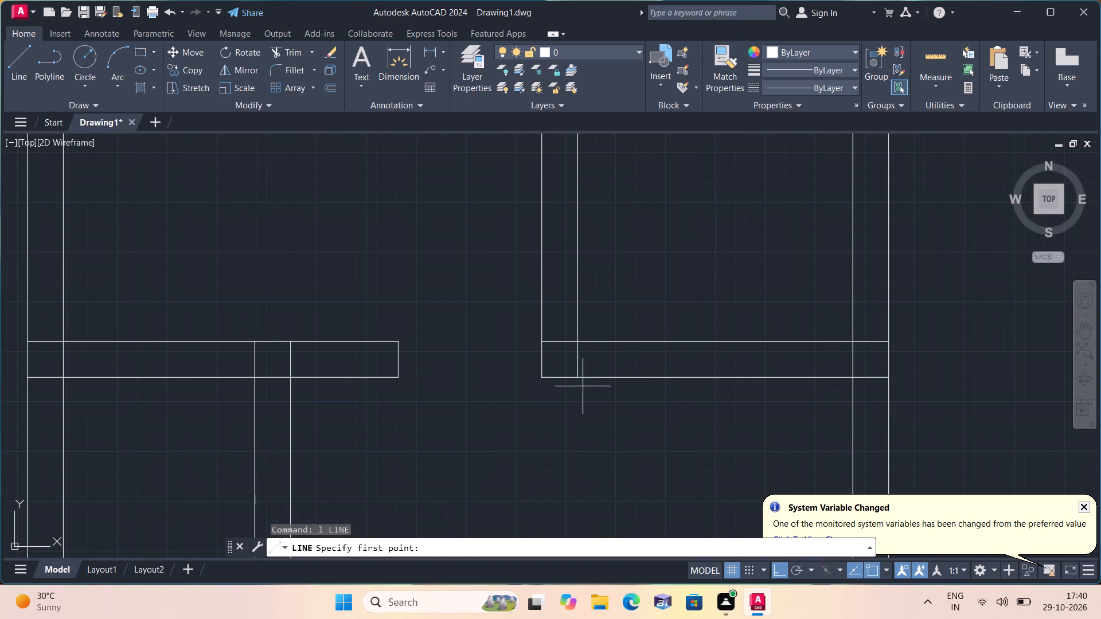
{"action": "left_click", "coordinate": [578, 378]}
{"action": "type", "text": "2'"}
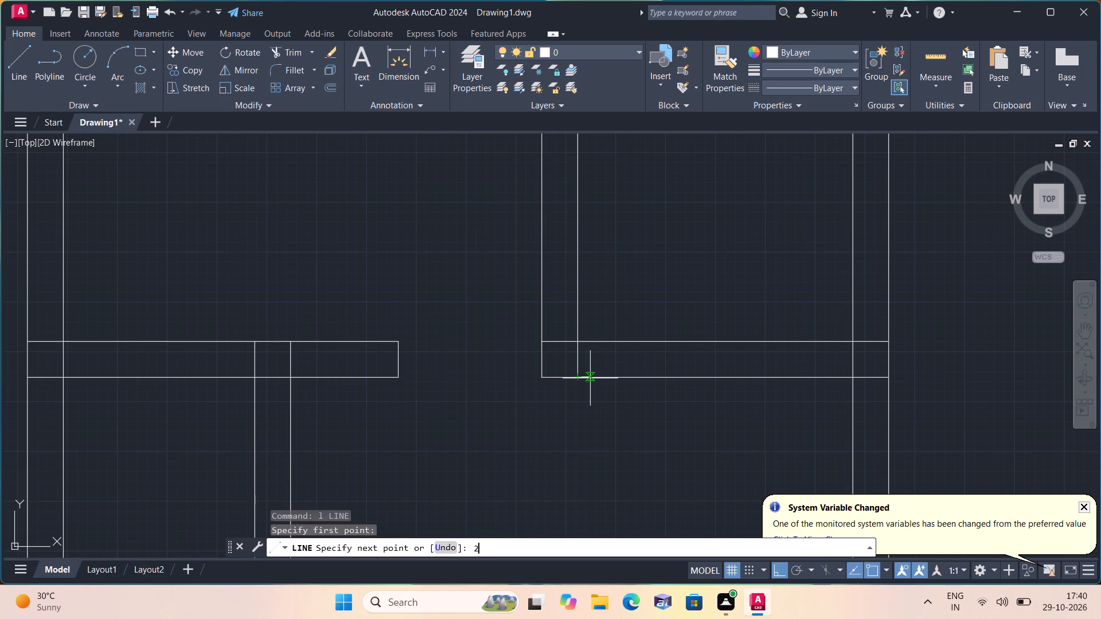
{"action": "key", "text": "space"}
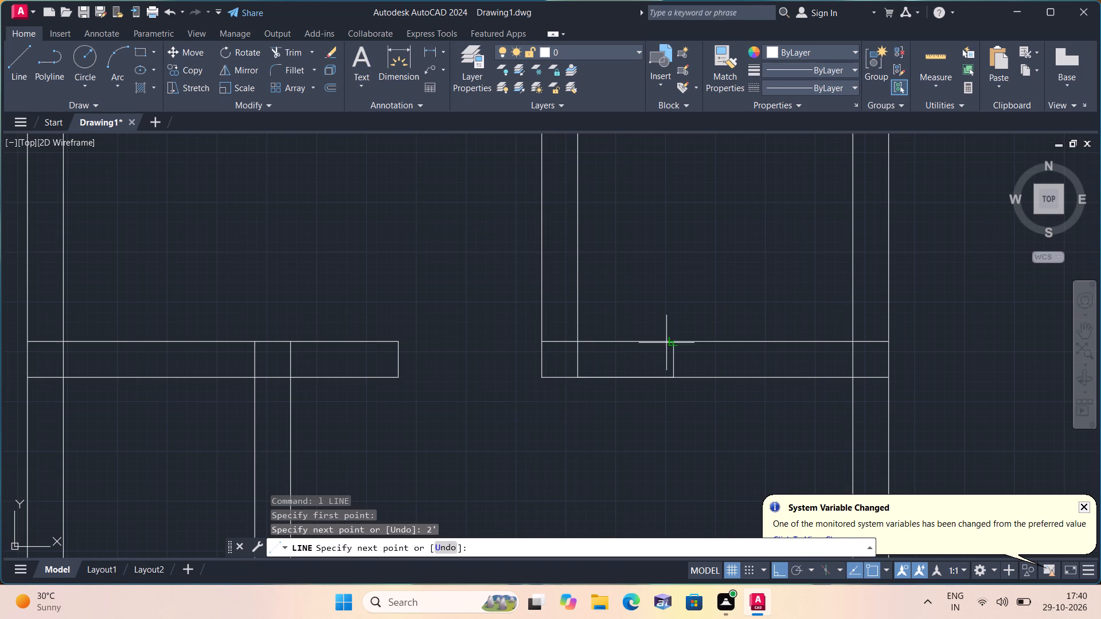
{"action": "left_click", "coordinate": [670, 343]}
{"action": "key", "text": "space"}
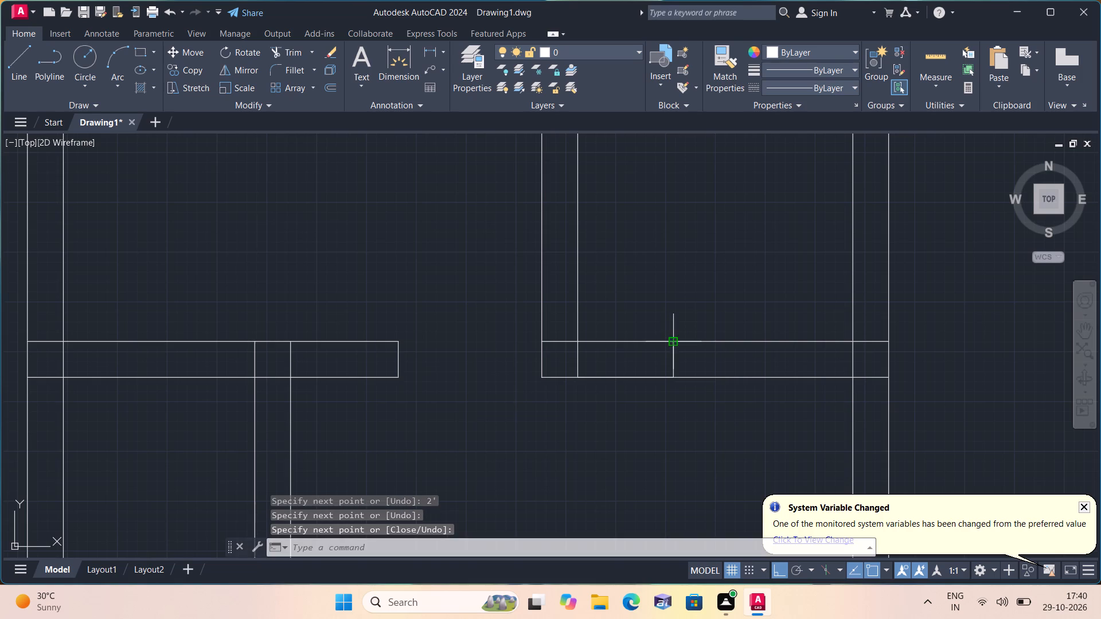
Trim the first cross wall's lines between the top partition's right face and the new jamb line to make a 2' opening.
{"action": "scroll", "coordinate": [644, 296], "scroll_direction": "down", "scroll_amount": 1}
{"action": "type", "text": "trim"}
{"action": "key", "text": "space"}
{"action": "left_click_drag", "start_coordinate": [643, 296], "coordinate": [628, 355]}
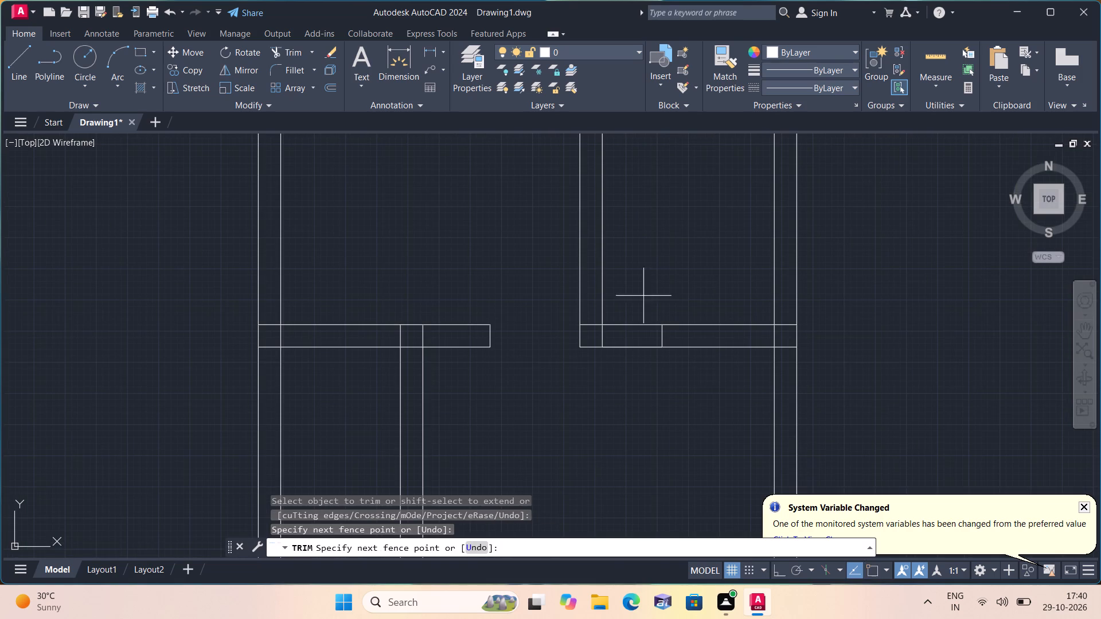
{"action": "left_click_drag", "start_coordinate": [628, 355], "coordinate": [631, 373]}
{"action": "key", "text": "Escape"}
Trim the lower-left partition's lines inside the first cross wall and the wall's lower edge between them to clean up the T-junction.
{"action": "scroll", "coordinate": [622, 383], "scroll_direction": "down", "scroll_amount": 1}
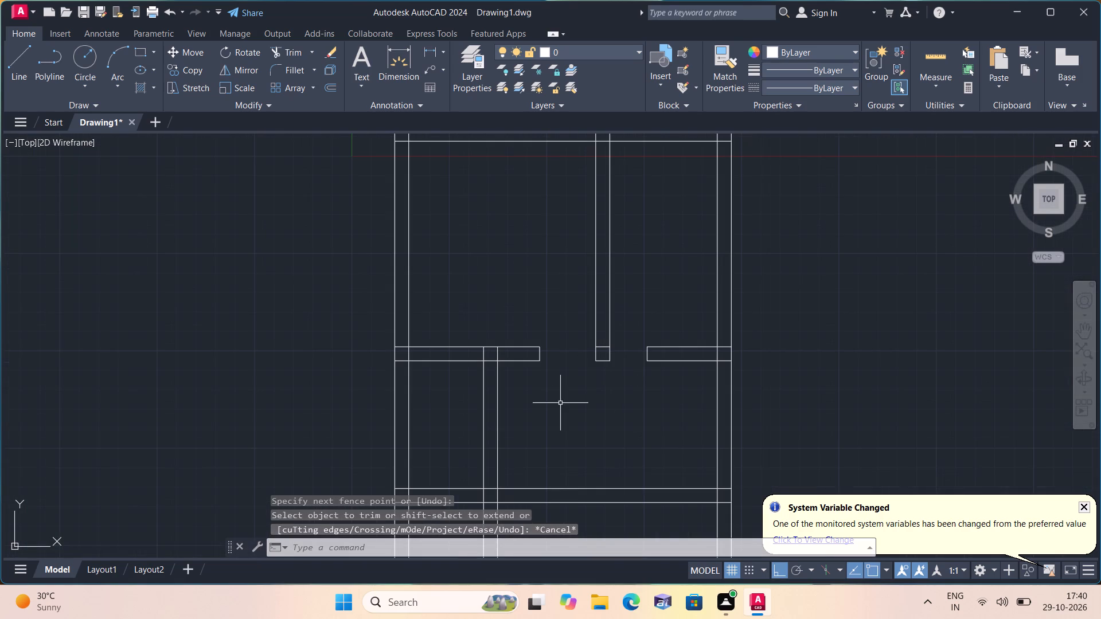
{"action": "key", "text": "space"}
{"action": "scroll", "coordinate": [510, 371], "scroll_direction": "up", "scroll_amount": 1}
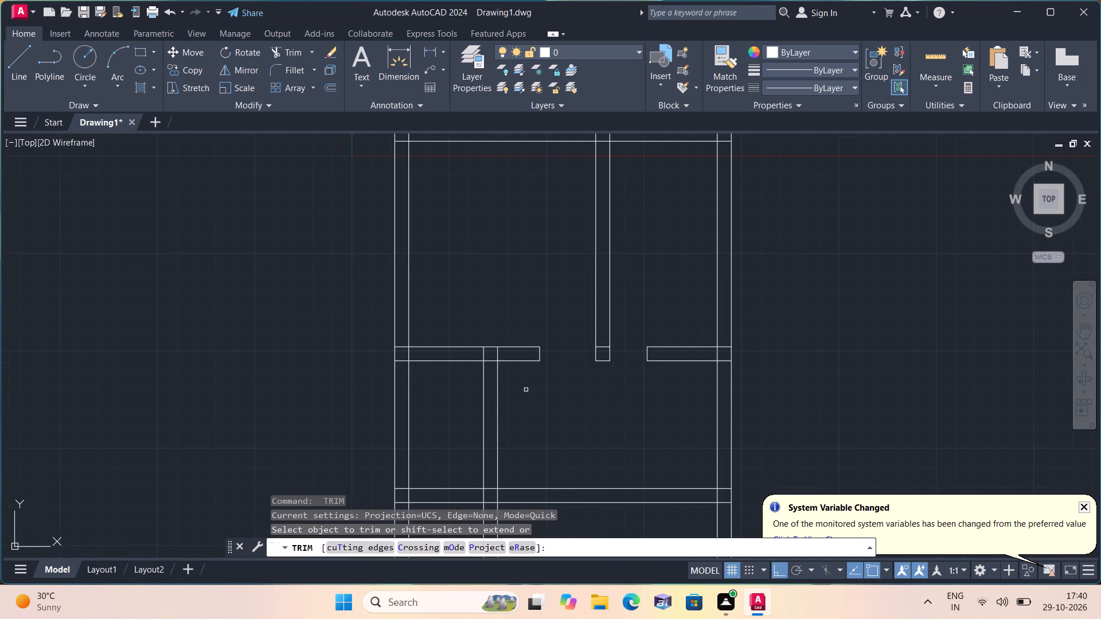
{"action": "left_click", "coordinate": [488, 346]}
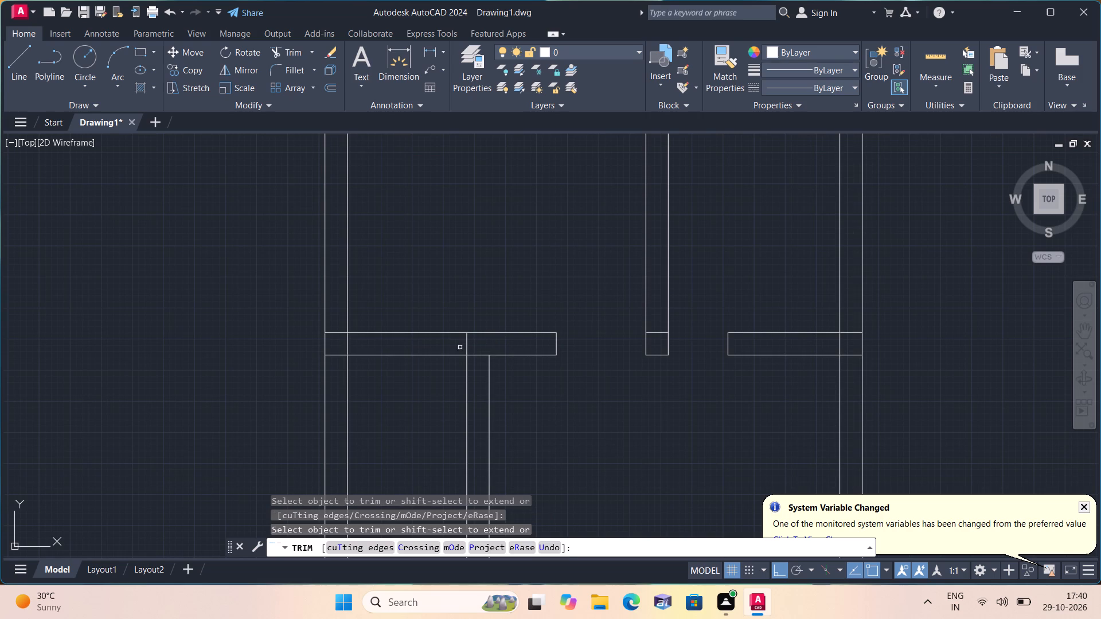
{"action": "left_click", "coordinate": [460, 347]}
{"action": "left_click", "coordinate": [460, 347]}
{"action": "left_click", "coordinate": [461, 348]}
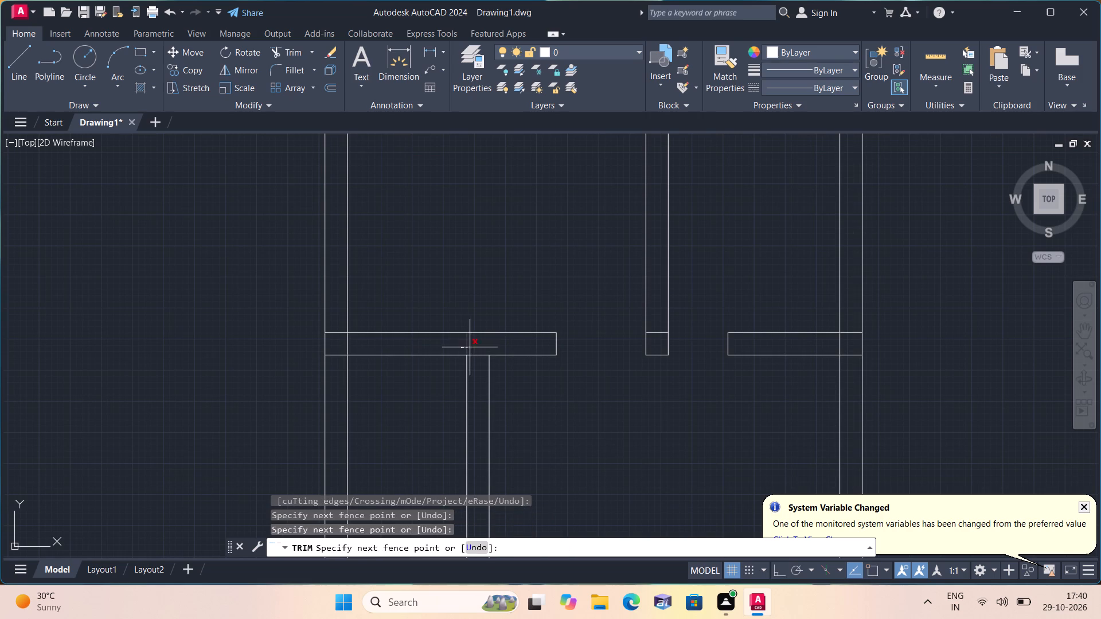
{"action": "left_click", "coordinate": [470, 347]}
{"action": "left_click", "coordinate": [473, 353]}
{"action": "key", "text": "space"}
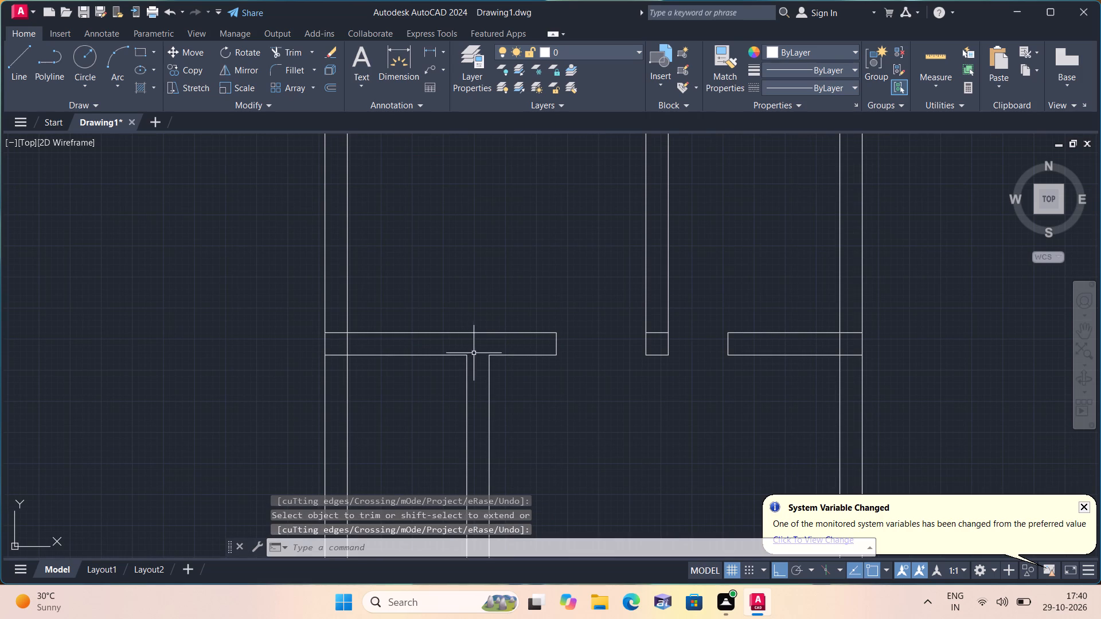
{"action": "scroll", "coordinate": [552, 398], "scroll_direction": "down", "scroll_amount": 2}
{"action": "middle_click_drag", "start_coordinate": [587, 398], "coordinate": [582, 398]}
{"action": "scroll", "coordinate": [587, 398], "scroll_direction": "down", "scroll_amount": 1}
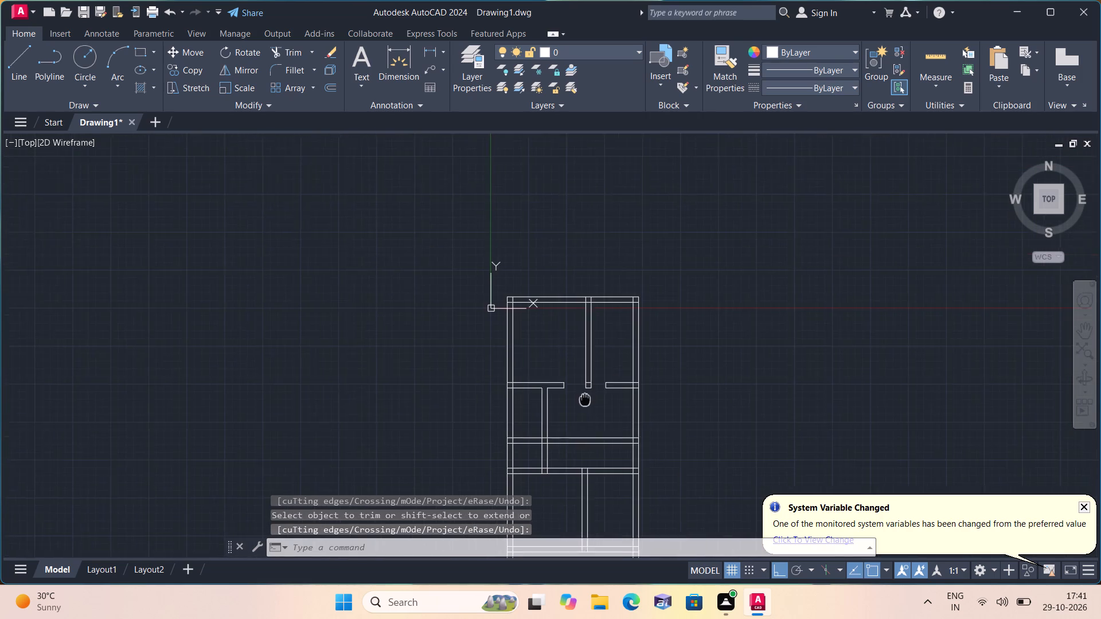
Draw a line across the lower-left partition just below the first cross wall, continuing 2' down its right face and back across.
{"action": "middle_click_drag", "start_coordinate": [582, 398], "coordinate": [545, 365]}
{"action": "scroll", "coordinate": [549, 365], "scroll_direction": "up", "scroll_amount": 1}
{"action": "type", "text": "l"}
{"action": "key", "text": "space"}
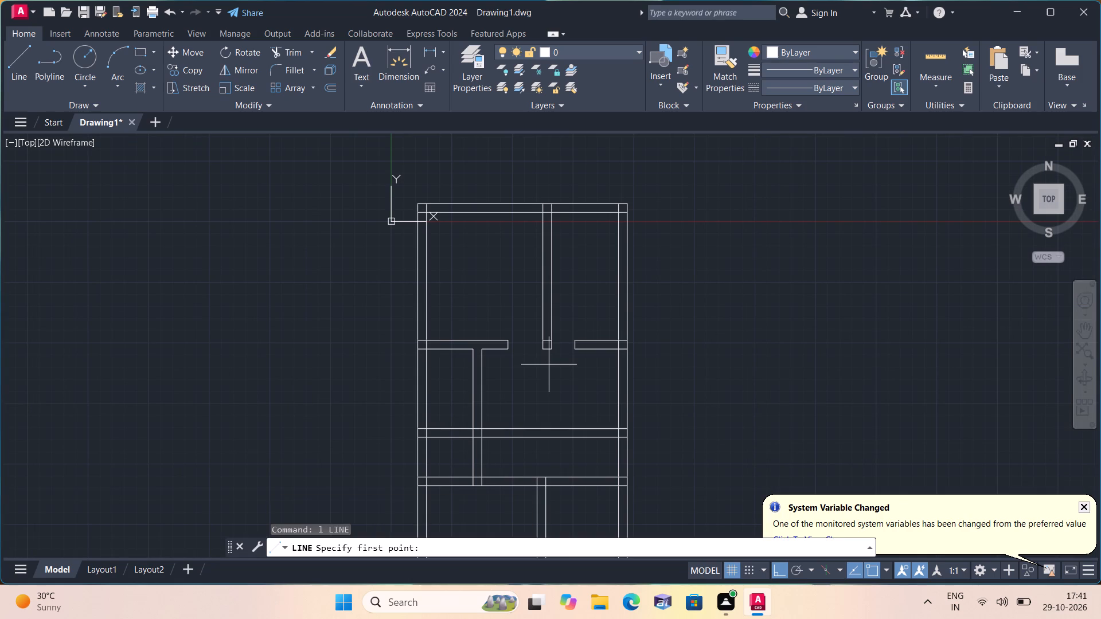
{"action": "scroll", "coordinate": [536, 395], "scroll_direction": "up", "scroll_amount": 1}
{"action": "scroll", "coordinate": [458, 355], "scroll_direction": "up", "scroll_amount": 1}
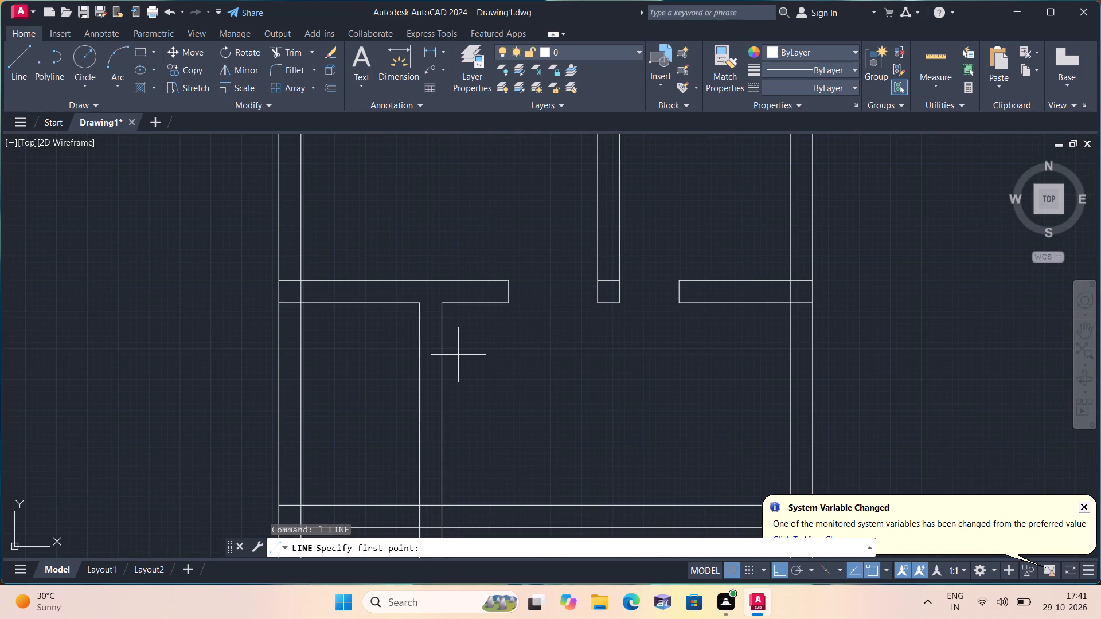
{"action": "scroll", "coordinate": [436, 320], "scroll_direction": "up", "scroll_amount": 2}
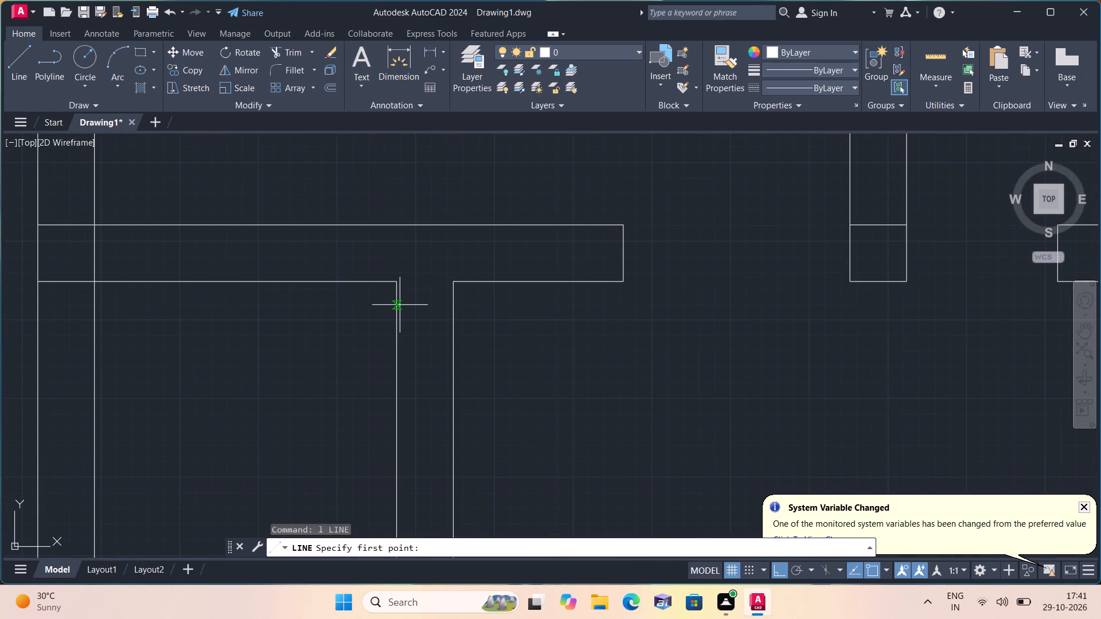
{"action": "left_click", "coordinate": [400, 304]}
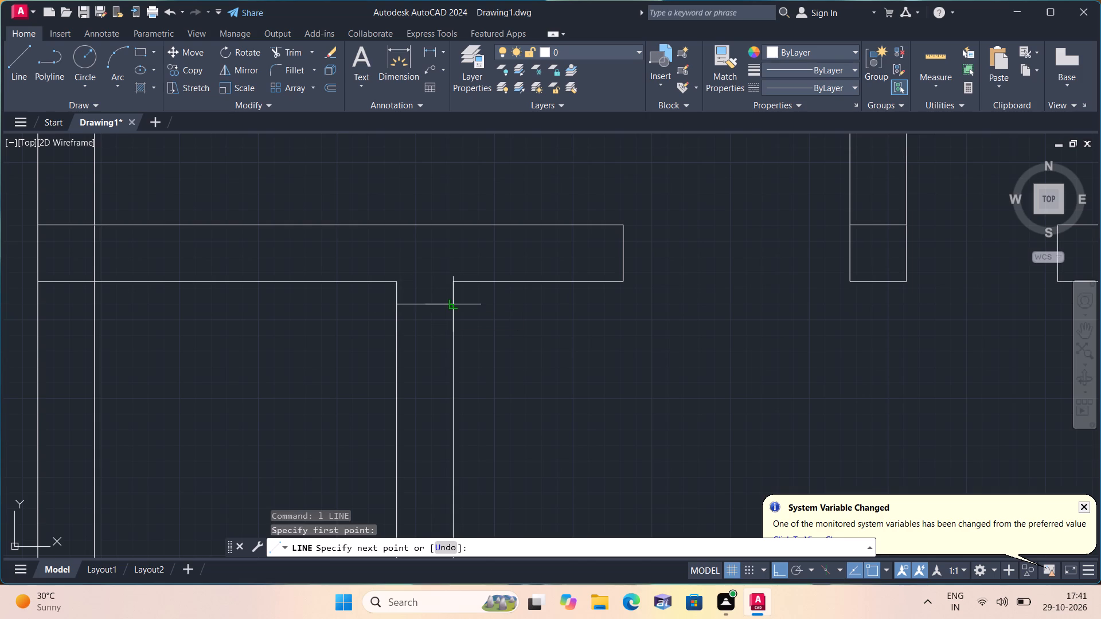
{"action": "left_click", "coordinate": [452, 304]}
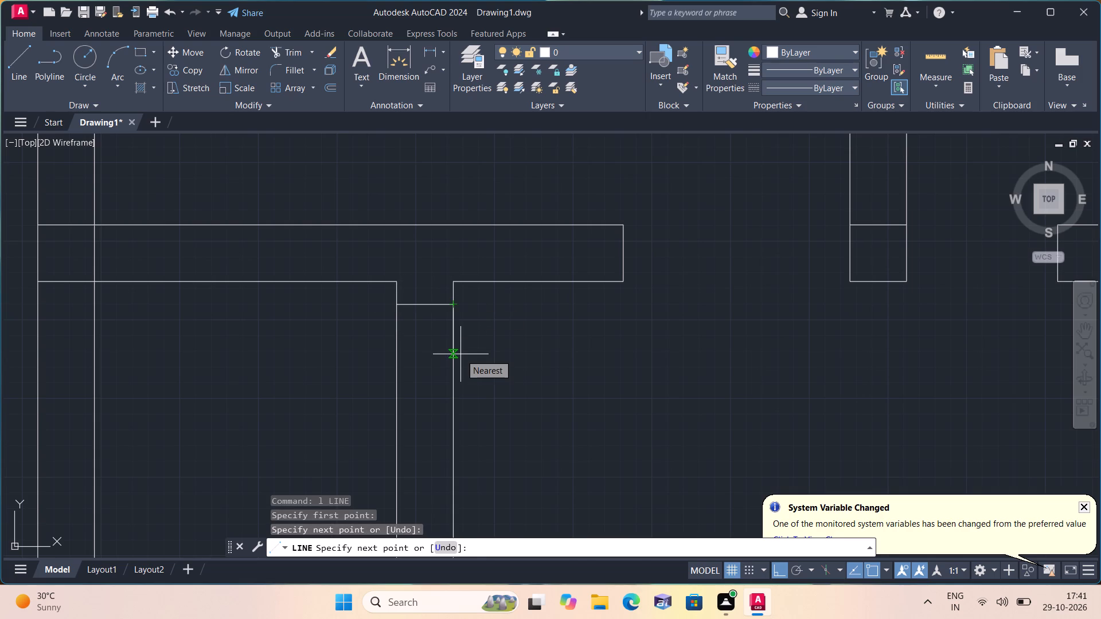
{"action": "type", "text": "2'"}
{"action": "key", "text": "space"}
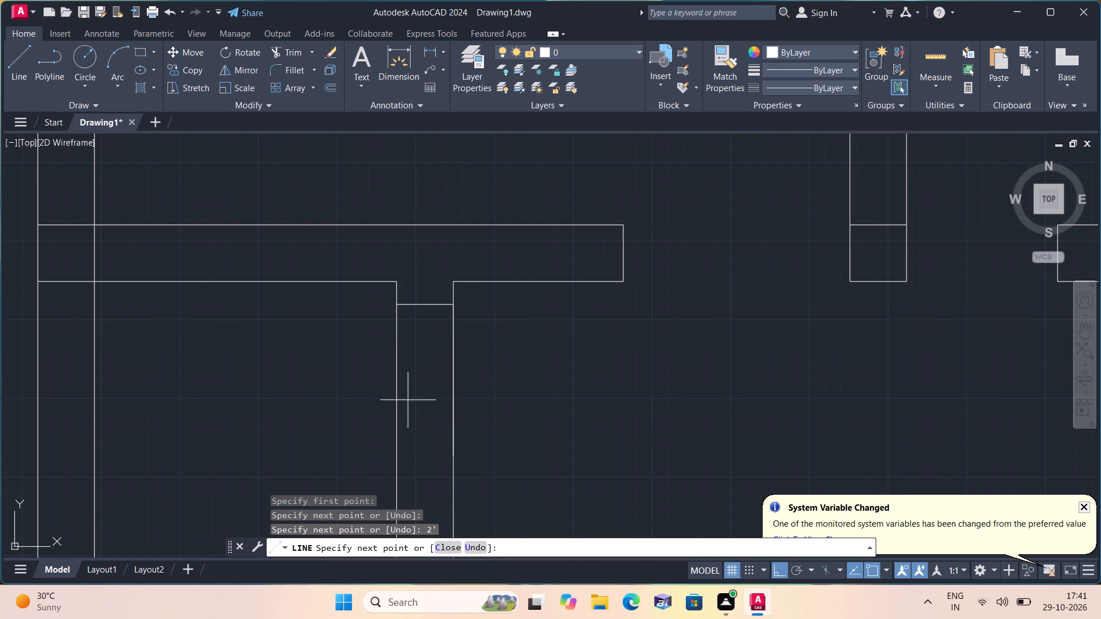
{"action": "left_click", "coordinate": [397, 453]}
{"action": "key", "text": "space"}
Trim both lower-left partition lines between the two new jamb lines to make a 2' opening.
{"action": "type", "text": "trim"}
{"action": "key", "text": "space"}
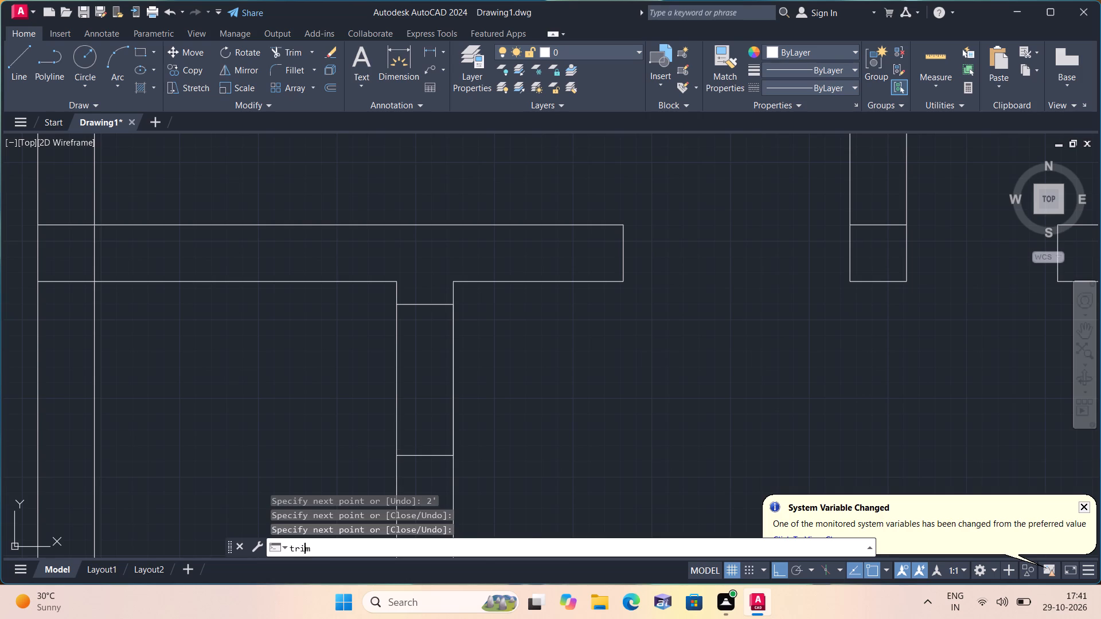
{"action": "left_click_drag", "start_coordinate": [373, 433], "coordinate": [530, 418]}
{"action": "key", "text": "space"}
Trim the lower-left partition's left line inside the second cross wall, and the wall's lower edge between the partition lines.
{"action": "scroll", "coordinate": [577, 414], "scroll_direction": "down", "scroll_amount": 1}
{"action": "middle_click_drag", "start_coordinate": [545, 389], "coordinate": [485, 285]}
{"action": "scroll", "coordinate": [469, 254], "scroll_direction": "down", "scroll_amount": 1}
{"action": "middle_click_drag", "start_coordinate": [497, 386], "coordinate": [458, 246]}
{"action": "key", "text": "space"}
{"action": "scroll", "coordinate": [389, 307], "scroll_direction": "up", "scroll_amount": 1}
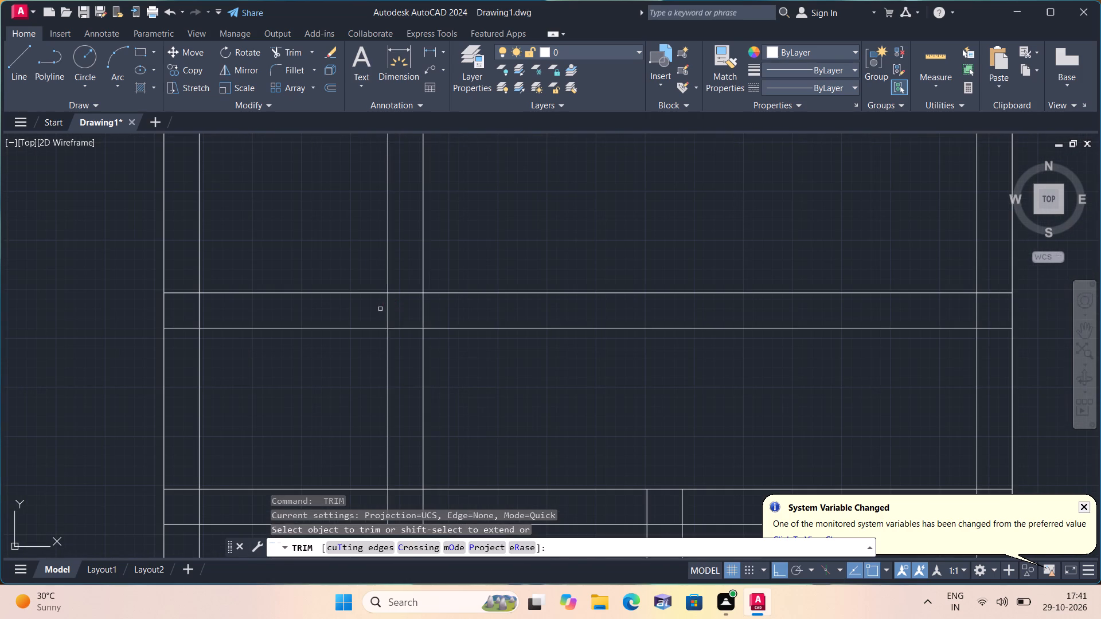
{"action": "left_click", "coordinate": [380, 309]}
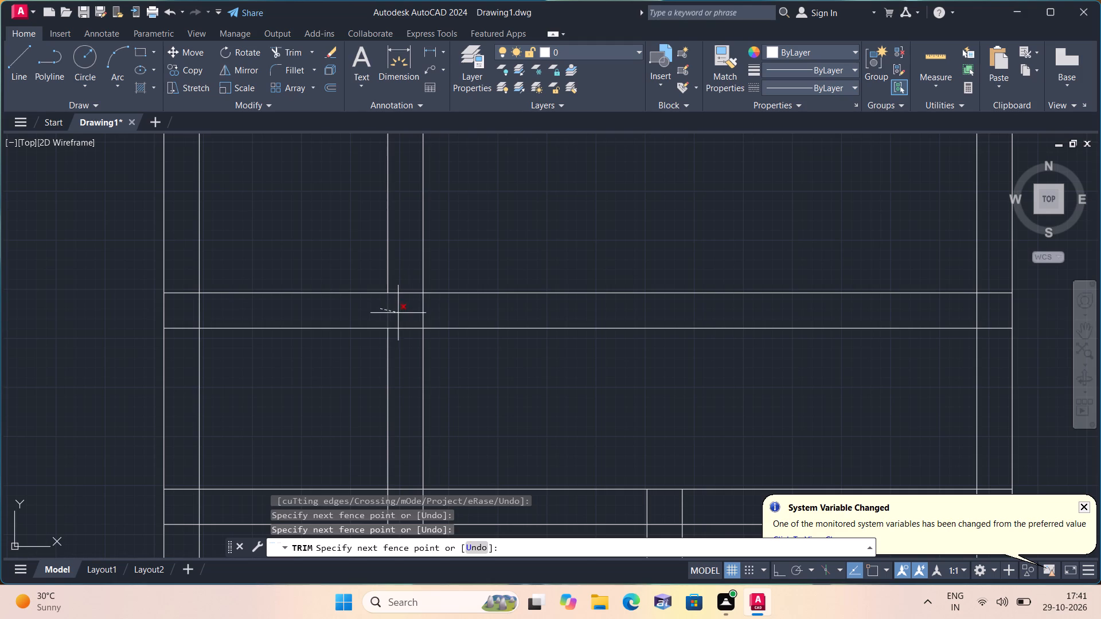
{"action": "left_click", "coordinate": [397, 313]}
{"action": "scroll", "coordinate": [397, 315], "scroll_direction": "down", "scroll_amount": 2}
{"action": "scroll", "coordinate": [397, 316], "scroll_direction": "up", "scroll_amount": 1}
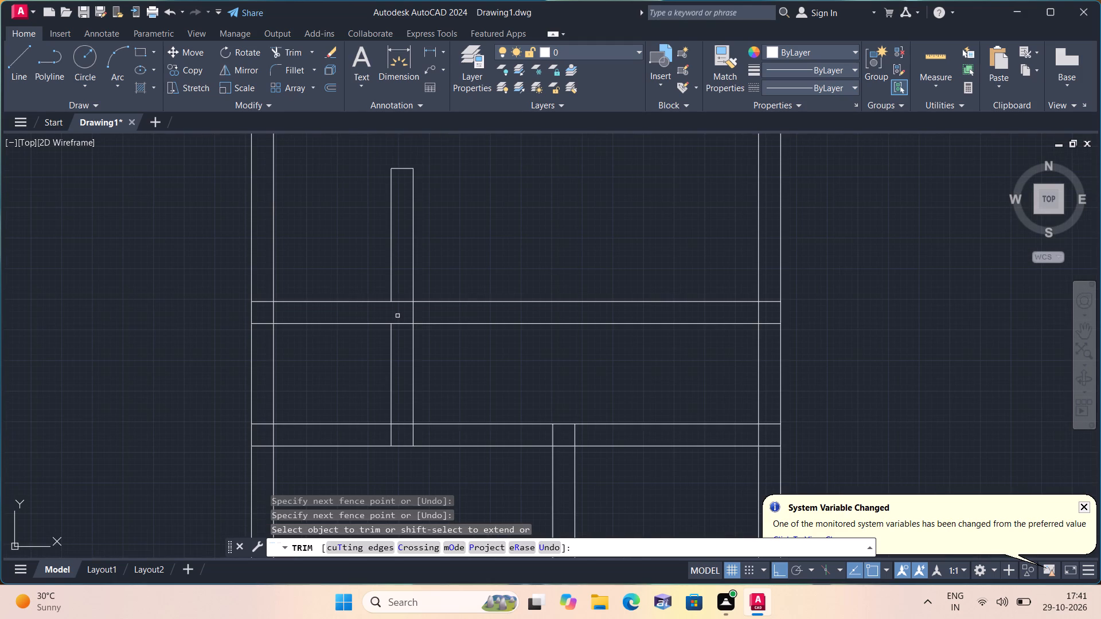
{"action": "middle_click_drag", "start_coordinate": [397, 316], "coordinate": [417, 291]}
{"action": "scroll", "coordinate": [417, 290], "scroll_direction": "up", "scroll_amount": 1}
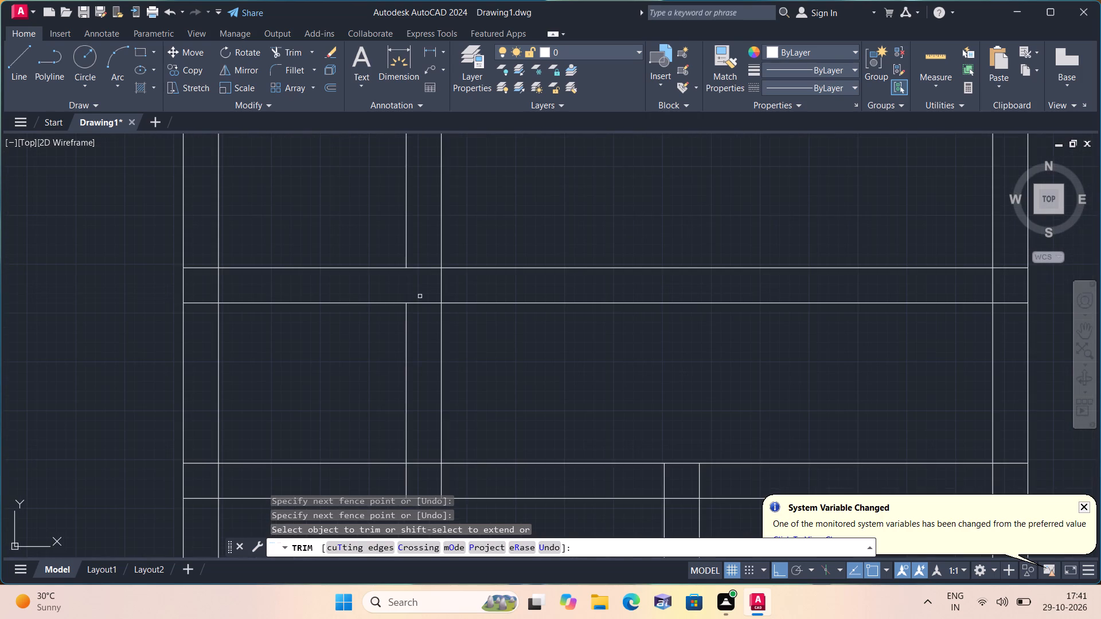
{"action": "left_click_drag", "start_coordinate": [420, 296], "coordinate": [425, 317]}
Trim both lower-left partition lines where they run through the third cross wall's thickness.
{"action": "scroll", "coordinate": [430, 336], "scroll_direction": "down", "scroll_amount": 1}
{"action": "middle_click_drag", "start_coordinate": [430, 336], "coordinate": [422, 238]}
{"action": "scroll", "coordinate": [422, 238], "scroll_direction": "up", "scroll_amount": 1}
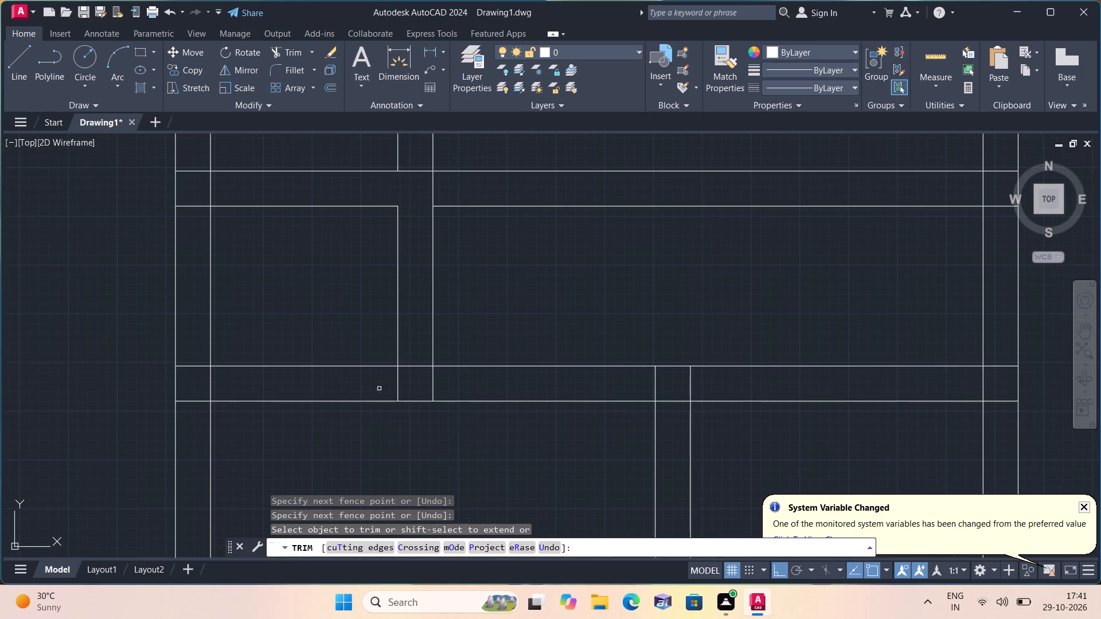
{"action": "left_click", "coordinate": [379, 385]}
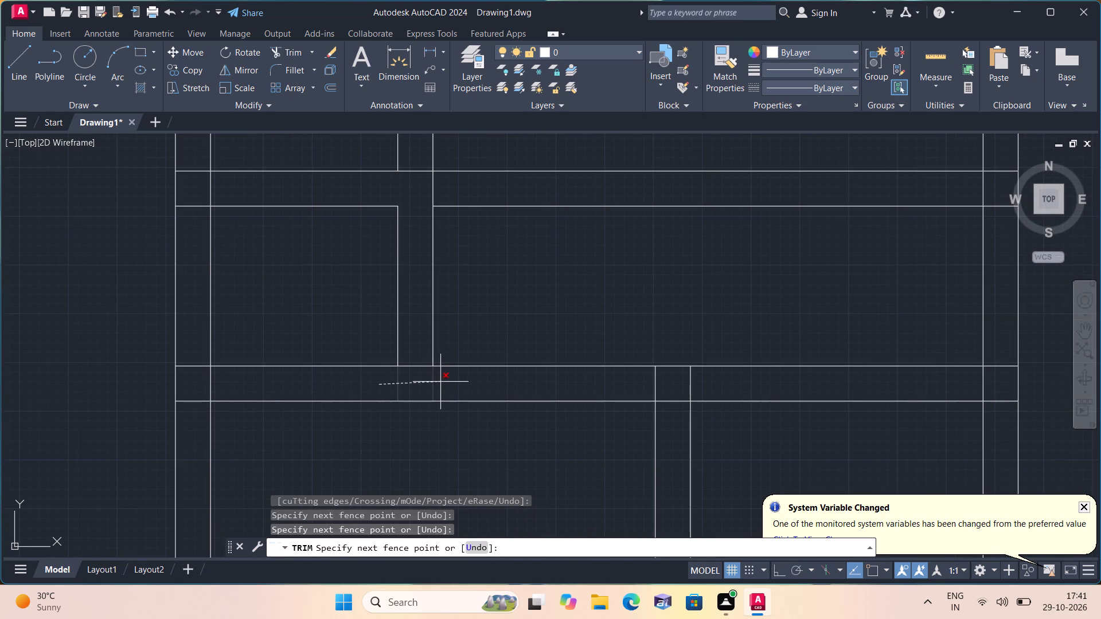
{"action": "left_click", "coordinate": [442, 382]}
{"action": "key", "text": "space"}
{"action": "scroll", "coordinate": [484, 356], "scroll_direction": "down", "scroll_amount": 1}
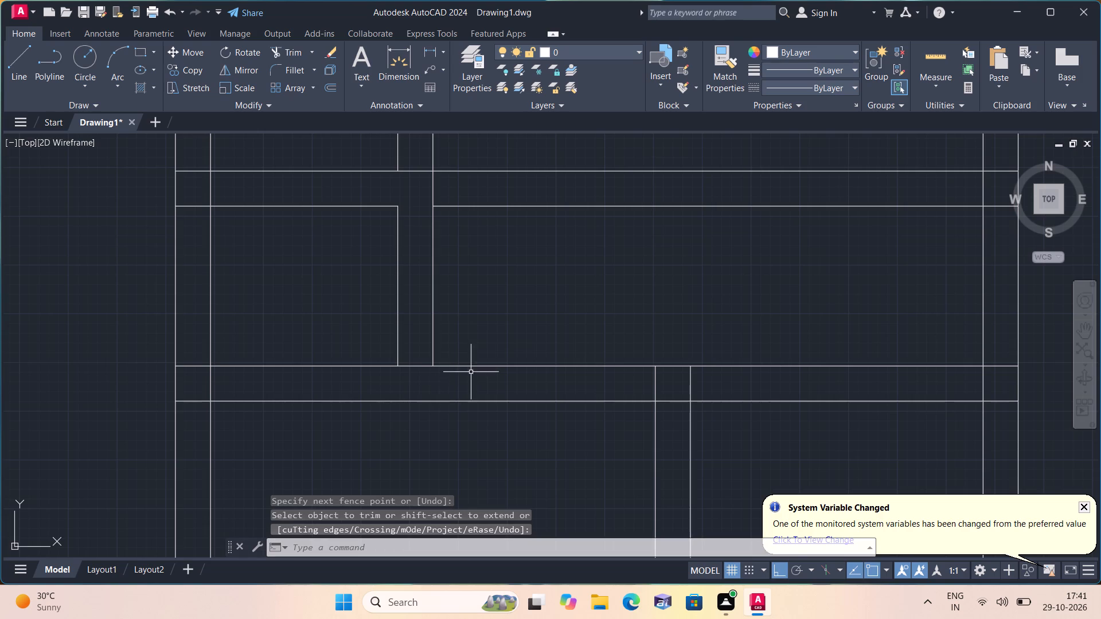
Trim away the second cross wall's two lines right of the lower-left partition, including the short pieces inside the right outer wall.
{"action": "scroll", "coordinate": [548, 338], "scroll_direction": "down", "scroll_amount": 1}
{"action": "middle_click_drag", "start_coordinate": [546, 338], "coordinate": [513, 283]}
{"action": "middle_click_drag", "start_coordinate": [513, 283], "coordinate": [523, 358]}
{"action": "key", "text": "space"}
{"action": "left_click_drag", "start_coordinate": [529, 332], "coordinate": [540, 272]}
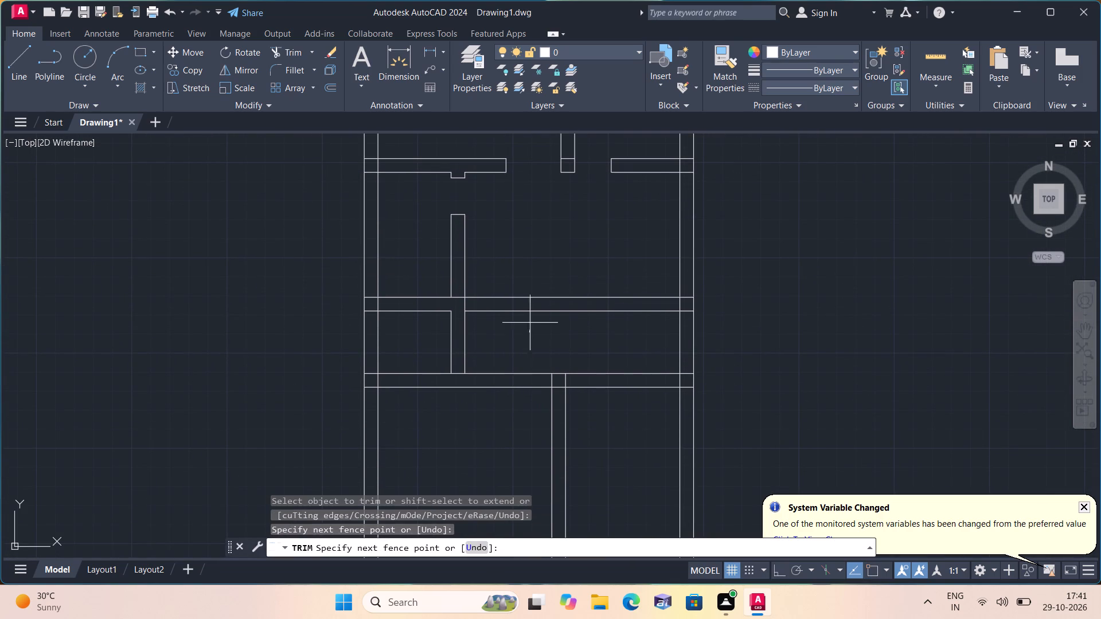
{"action": "left_click_drag", "start_coordinate": [540, 272], "coordinate": [541, 266]}
{"action": "scroll", "coordinate": [709, 322], "scroll_direction": "up", "scroll_amount": 1}
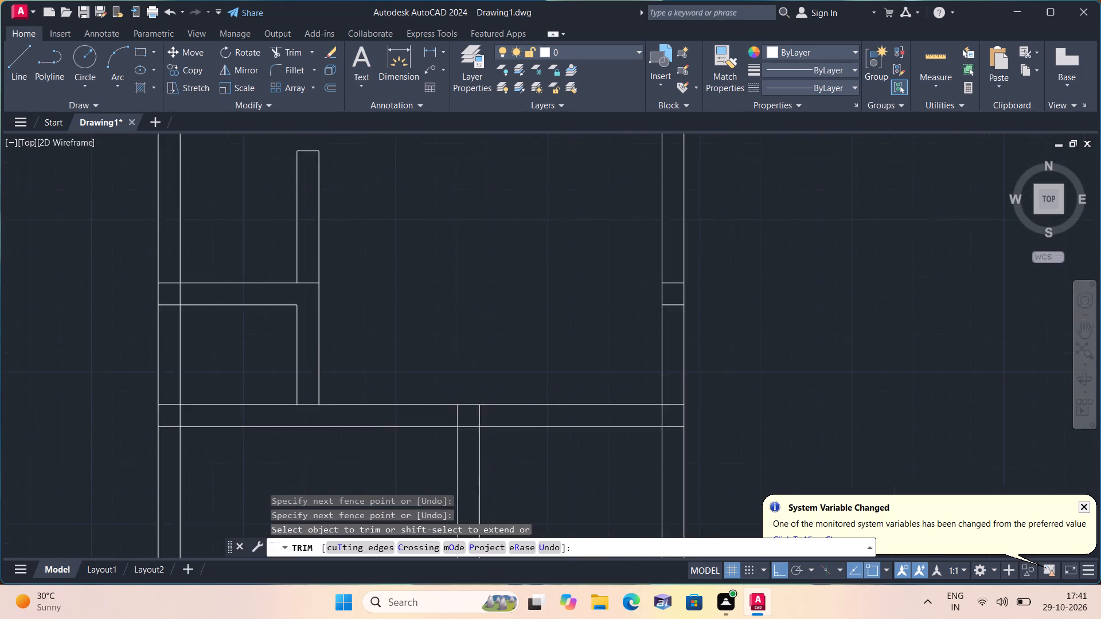
{"action": "scroll", "coordinate": [709, 322], "scroll_direction": "up", "scroll_amount": 1}
{"action": "left_click_drag", "start_coordinate": [651, 312], "coordinate": [641, 239]}
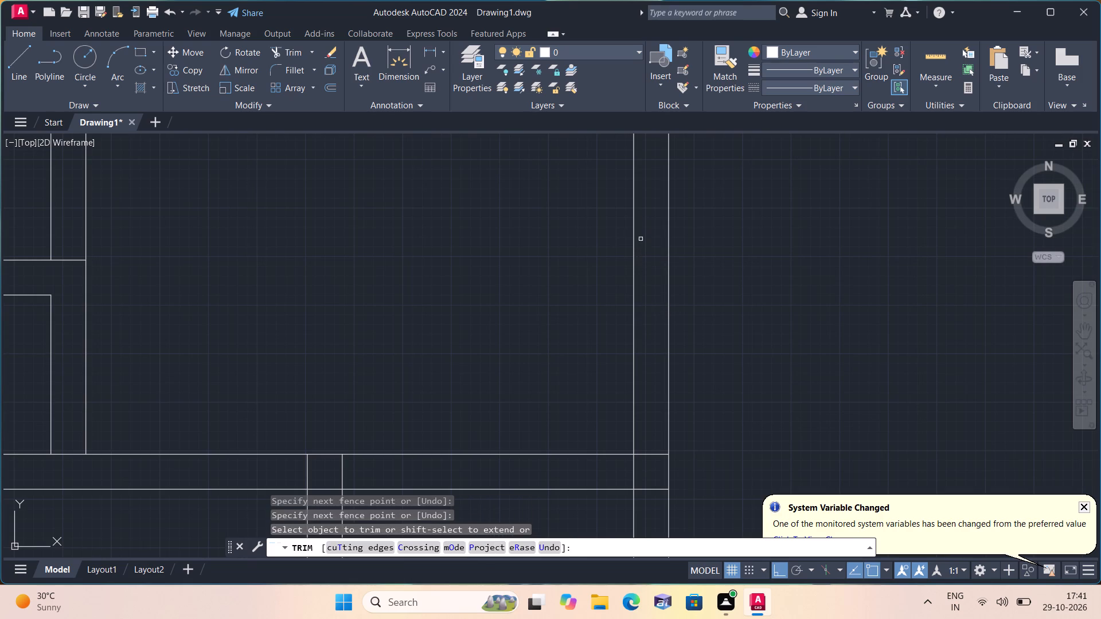
{"action": "key", "text": "space"}
Draw a line 3' left from the lower partition's left face along the third cross wall's lower edge, continuing up across the wall thickness.
{"action": "scroll", "coordinate": [647, 253], "scroll_direction": "down", "scroll_amount": 2}
{"action": "key", "text": "l"}
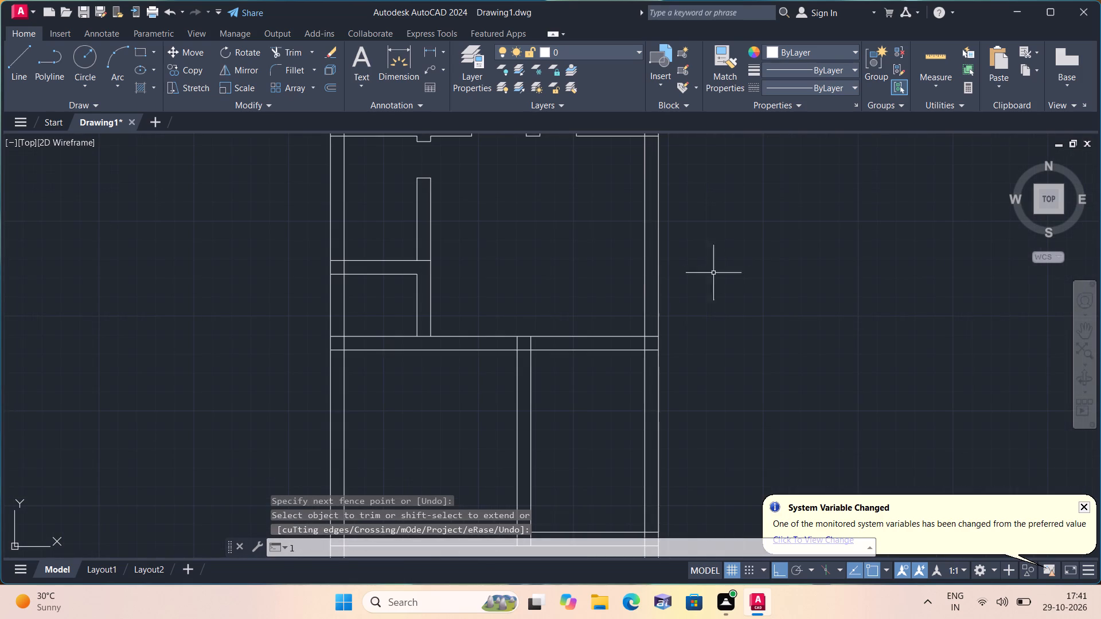
{"action": "key", "text": "space"}
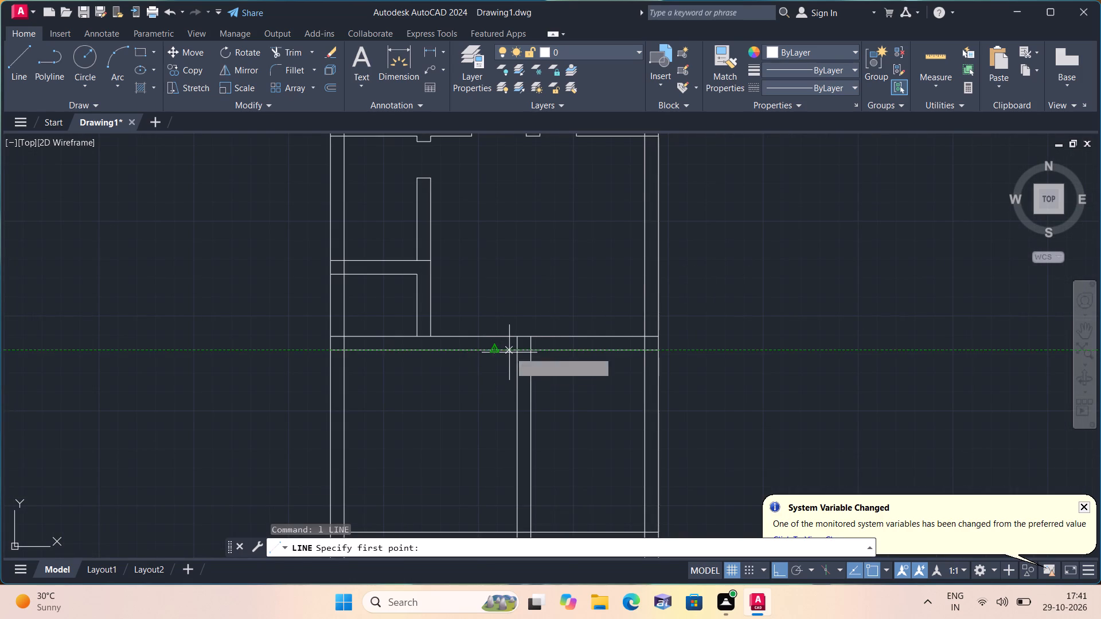
{"action": "left_click", "coordinate": [517, 350]}
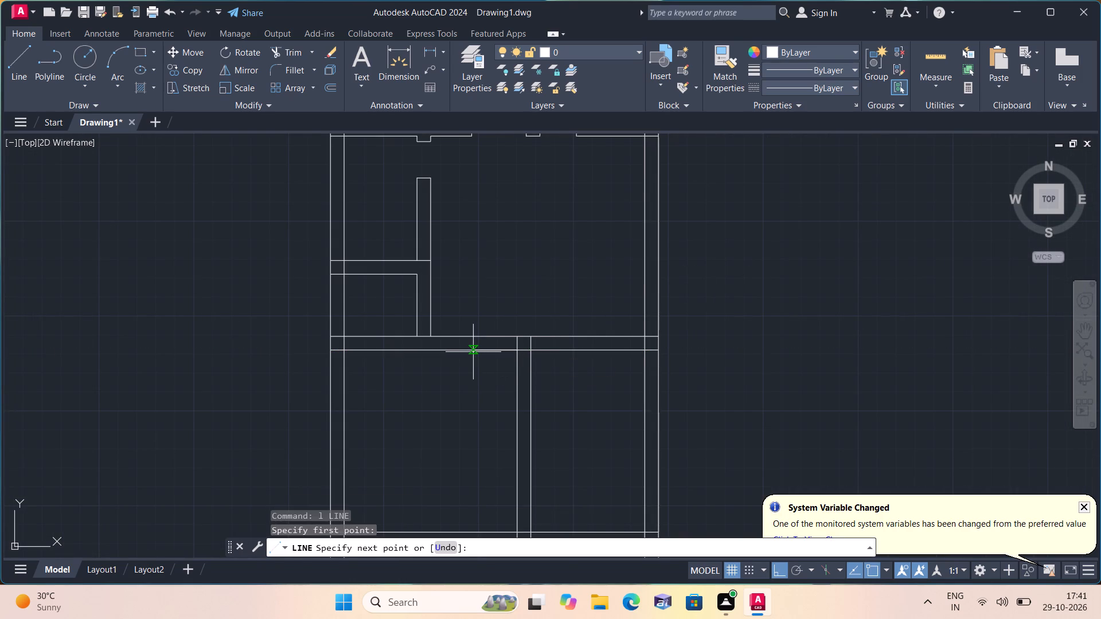
{"action": "type", "text": "3'"}
{"action": "key", "text": "space"}
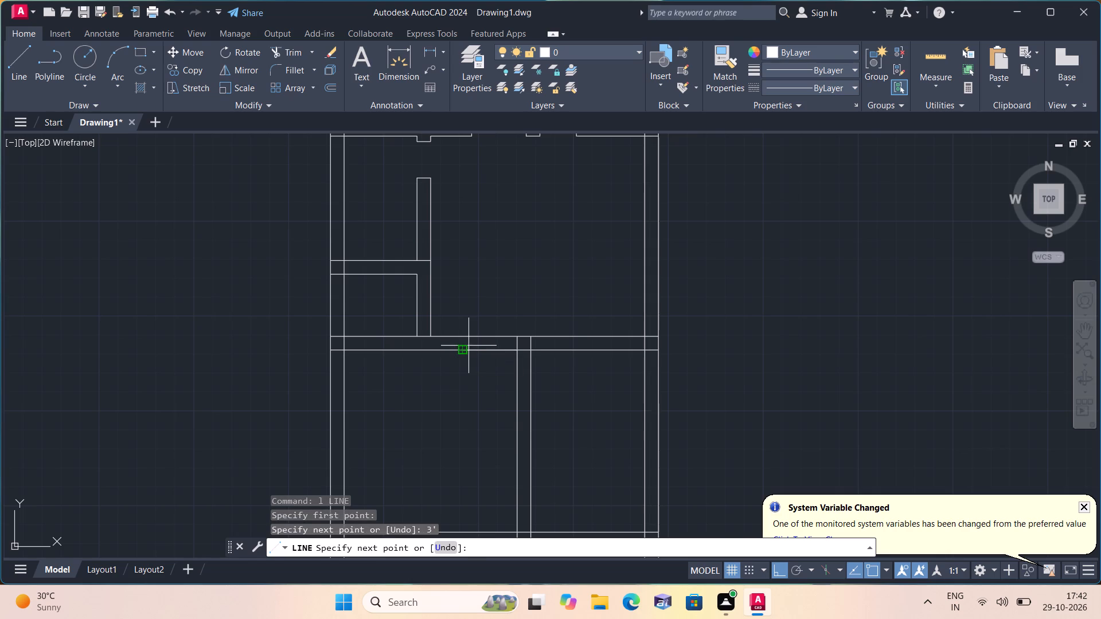
{"action": "scroll", "coordinate": [467, 328], "scroll_direction": "up", "scroll_amount": 1}
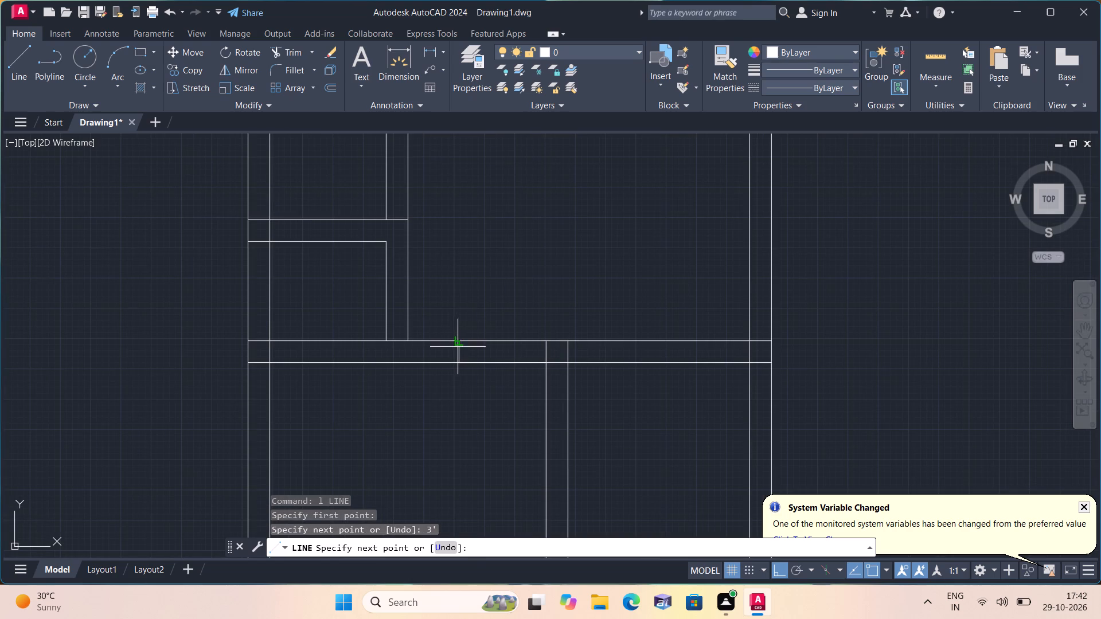
{"action": "left_click", "coordinate": [458, 342]}
{"action": "key", "text": "space"}
Trim the third cross wall's lines between the new jamb line and the lower partition's left face to make a 3' opening.
{"action": "type", "text": "trim"}
{"action": "key", "text": "space"}
{"action": "left_click_drag", "start_coordinate": [493, 303], "coordinate": [501, 389]}
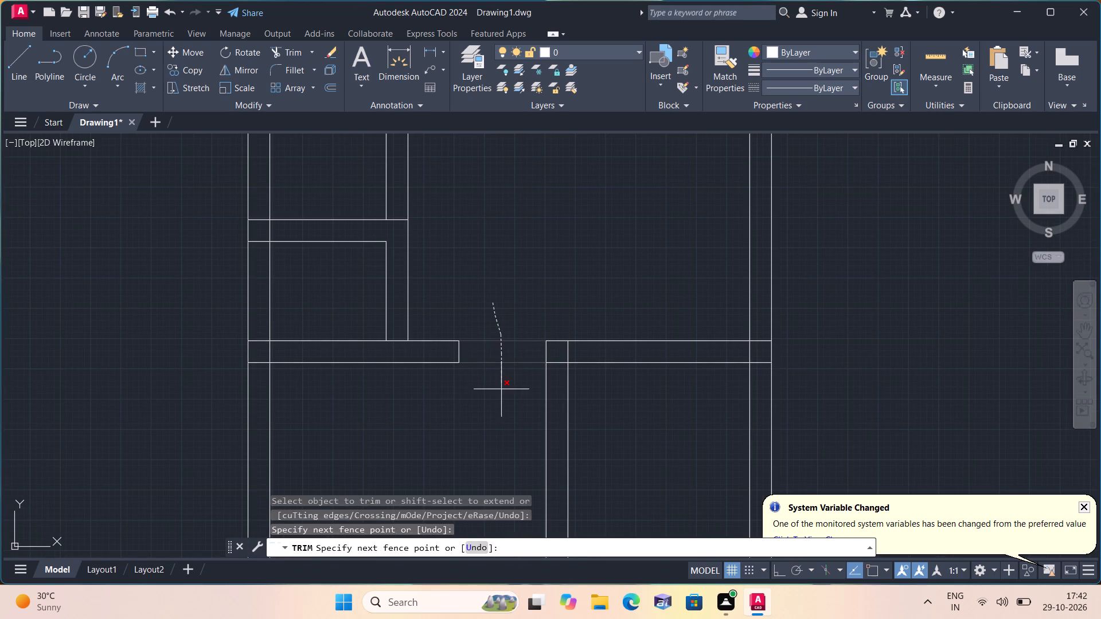
{"action": "key", "text": "space"}
Draw a line 3' right from the lower partition's right face along the third cross wall's lower edge, continuing up across the wall thickness.
{"action": "scroll", "coordinate": [501, 389], "scroll_direction": "down", "scroll_amount": 1}
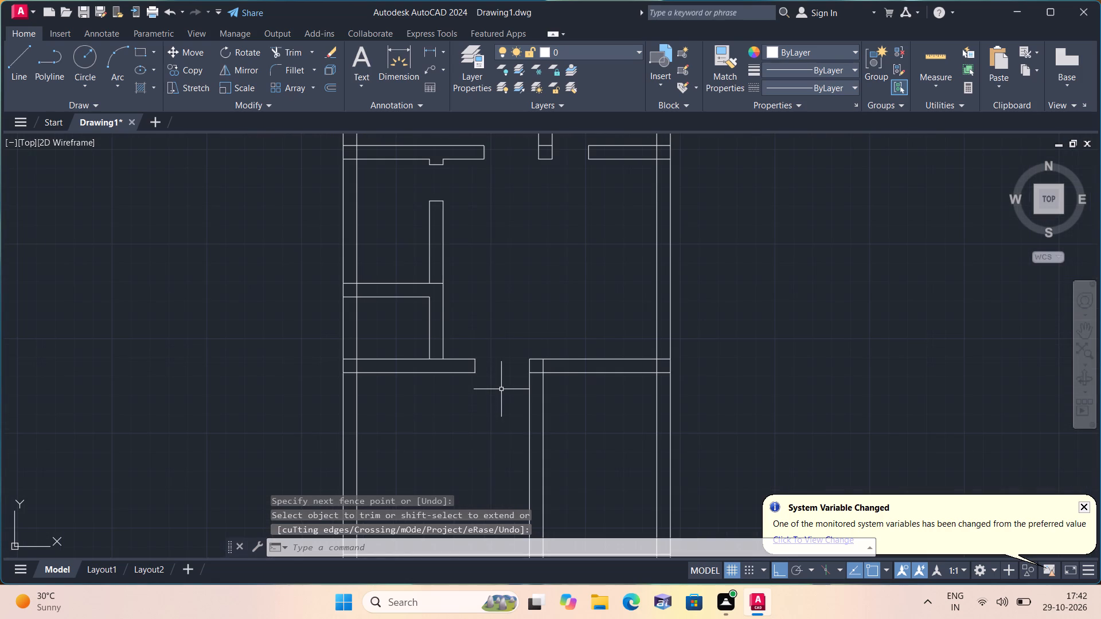
{"action": "scroll", "coordinate": [501, 389], "scroll_direction": "down", "scroll_amount": 1}
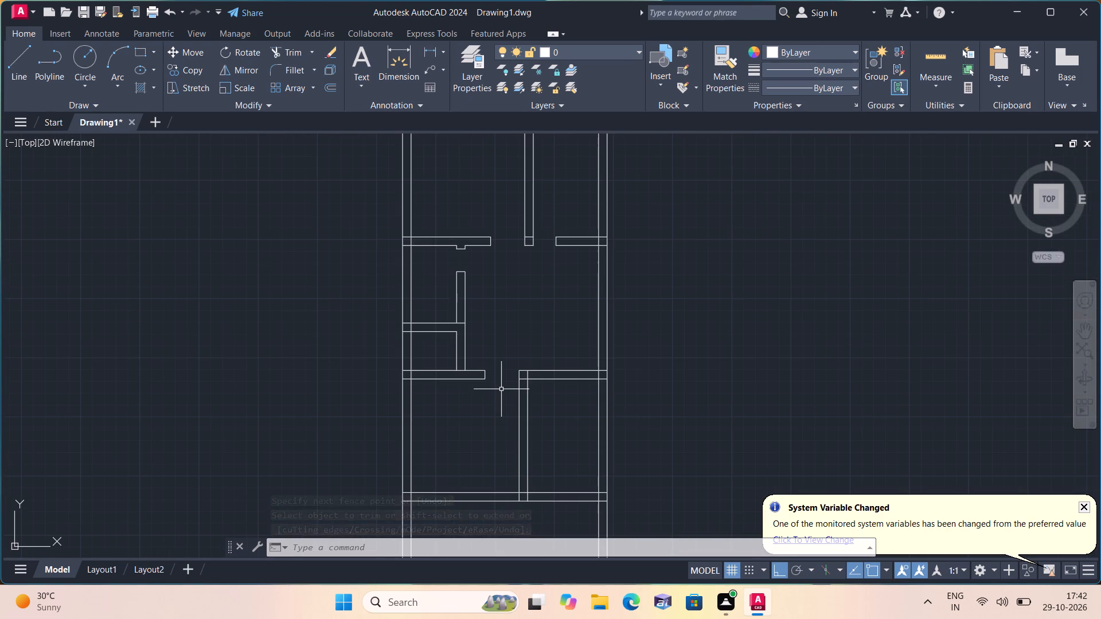
{"action": "type", "text": "l"}
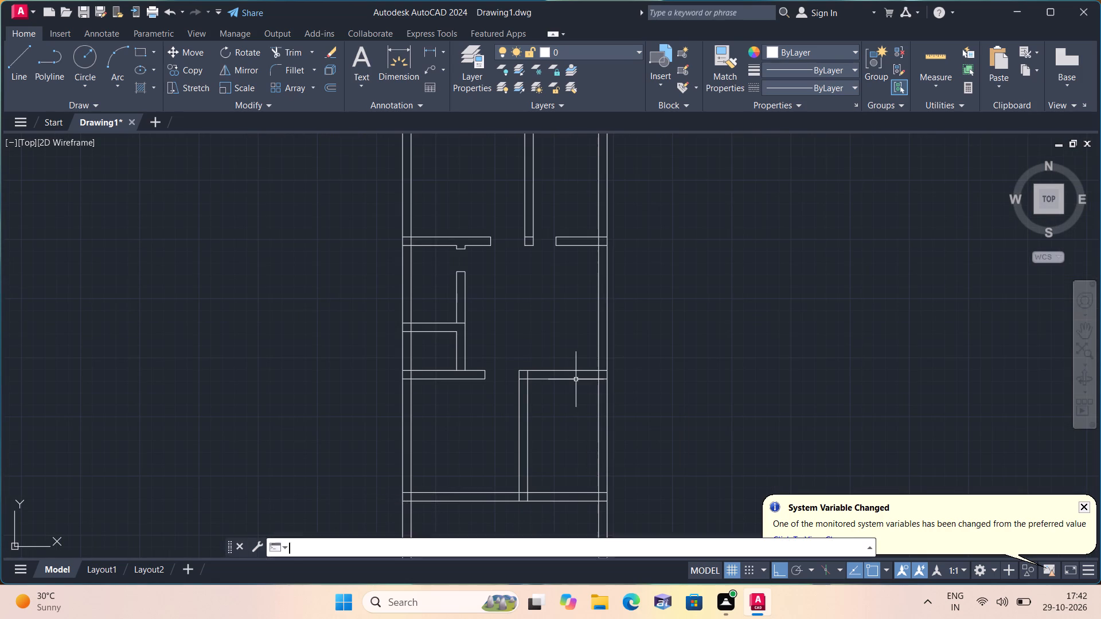
{"action": "key", "text": "space"}
{"action": "scroll", "coordinate": [544, 379], "scroll_direction": "up", "scroll_amount": 2}
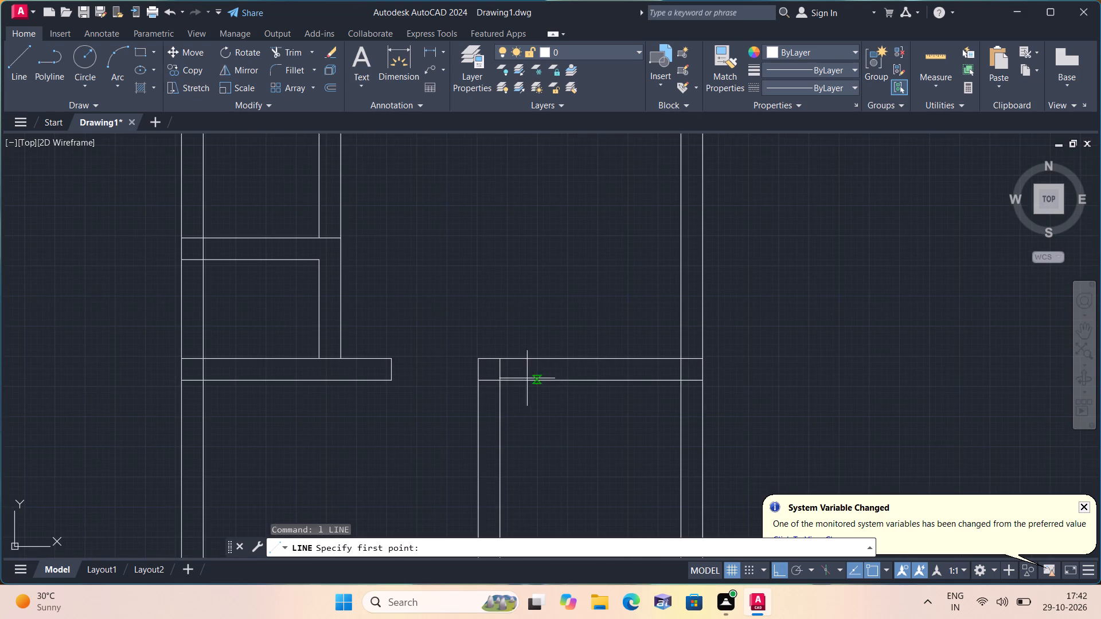
{"action": "left_click", "coordinate": [503, 380]}
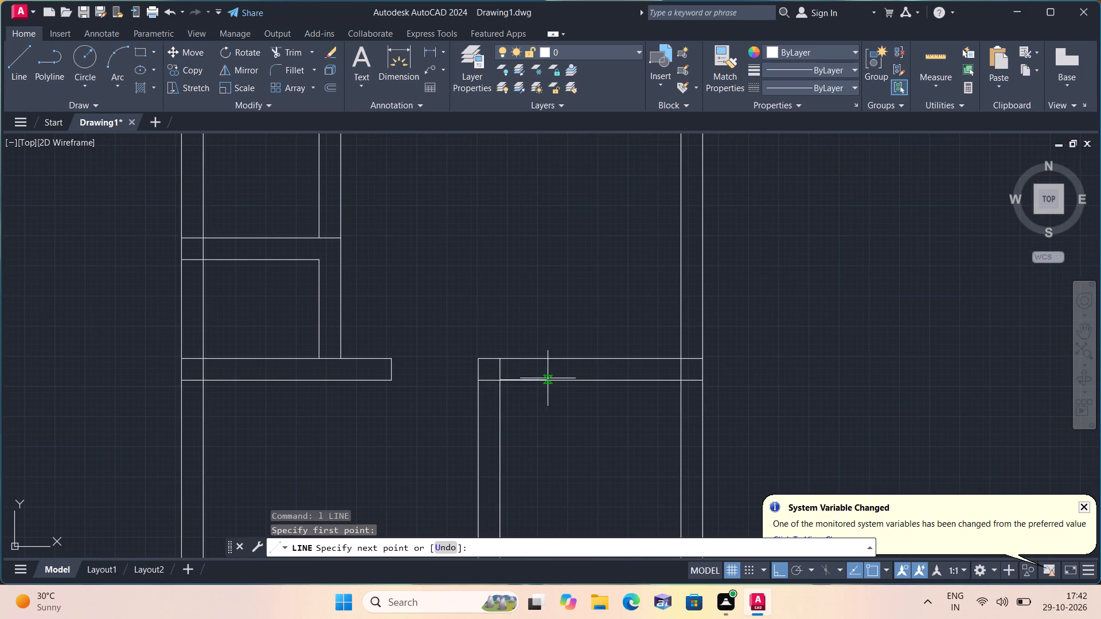
{"action": "type", "text": "3'"}
{"action": "key", "text": "space"}
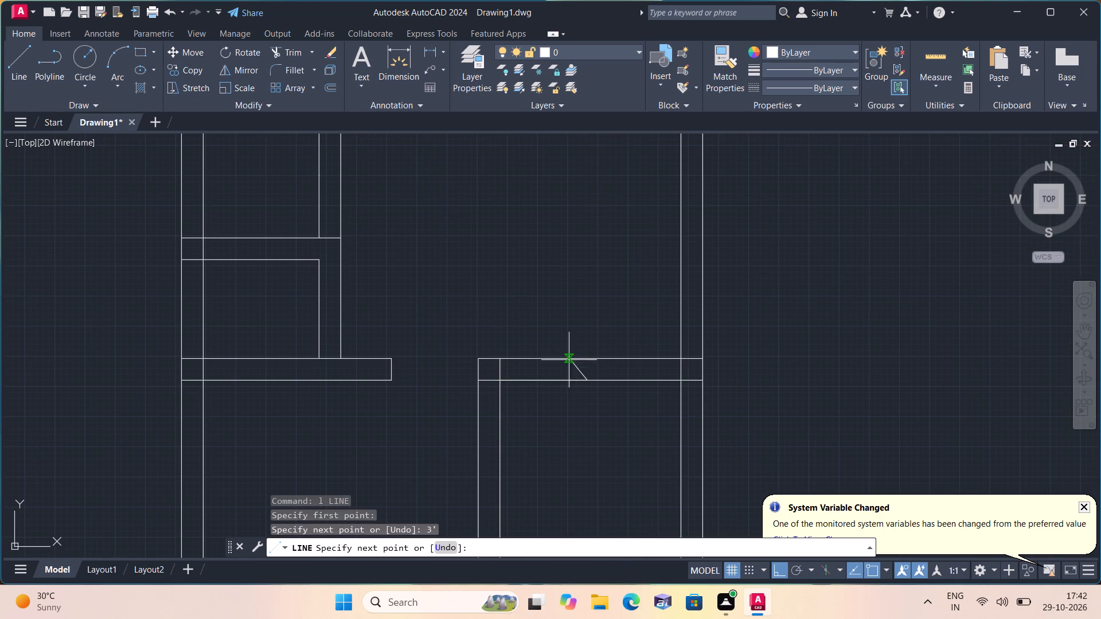
{"action": "left_click", "coordinate": [588, 359]}
{"action": "key", "text": "space"}
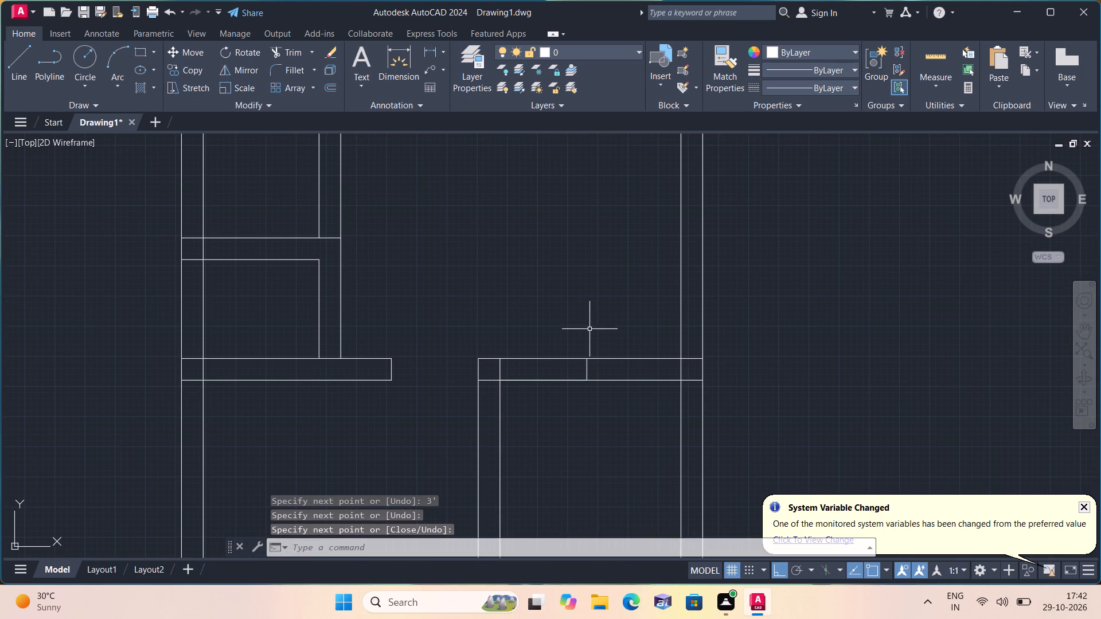
Trim the third cross wall's lines between the lower partition's right face and the new jamb line to make a 3' opening.
{"action": "type", "text": "trim"}
{"action": "key", "text": "space"}
{"action": "left_click_drag", "start_coordinate": [580, 314], "coordinate": [564, 366]}
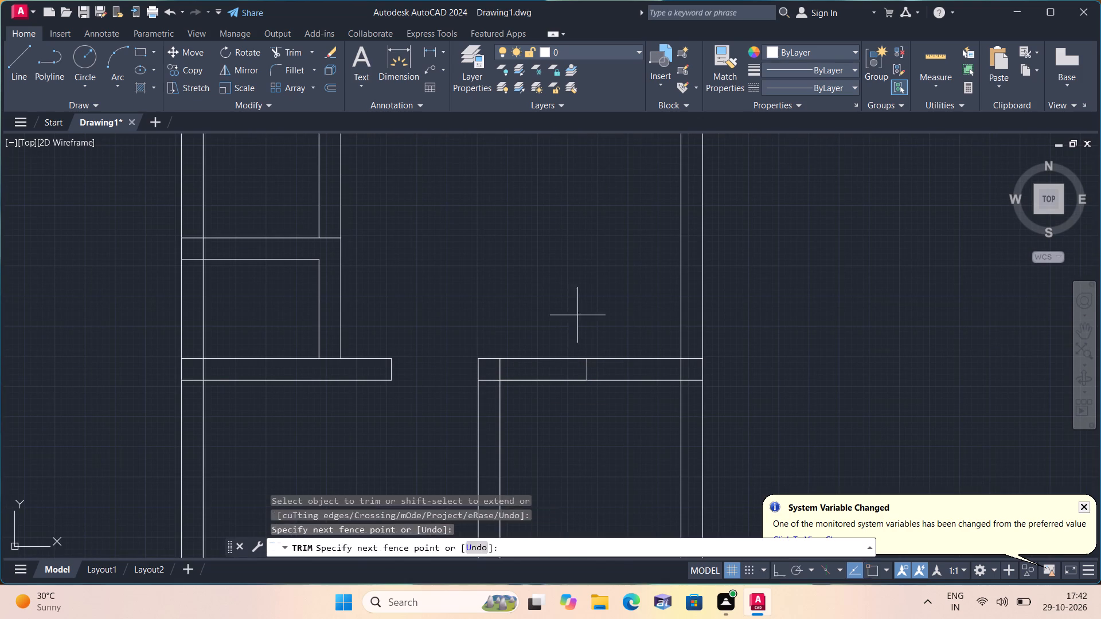
{"action": "left_click_drag", "start_coordinate": [564, 366], "coordinate": [553, 430]}
{"action": "key", "text": "space"}
Draw a line 3' left from the lower partition's left face along the fourth cross wall's upper edge, continuing down across the wall thickness.
{"action": "middle_click_drag", "start_coordinate": [553, 426], "coordinate": [533, 296]}
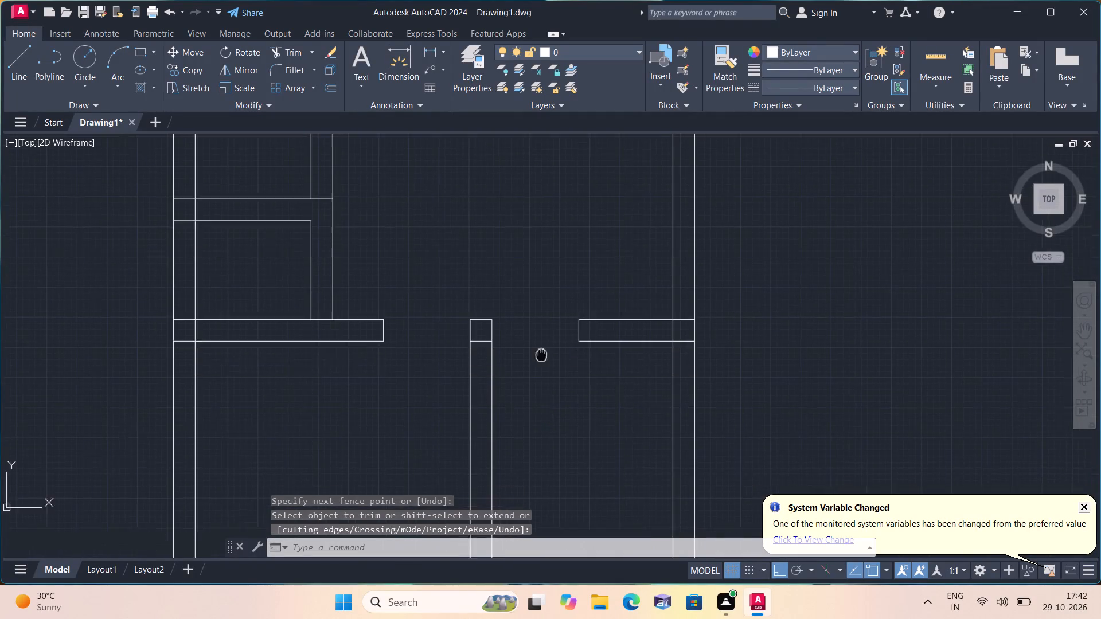
{"action": "middle_click_drag", "start_coordinate": [533, 296], "coordinate": [527, 258]}
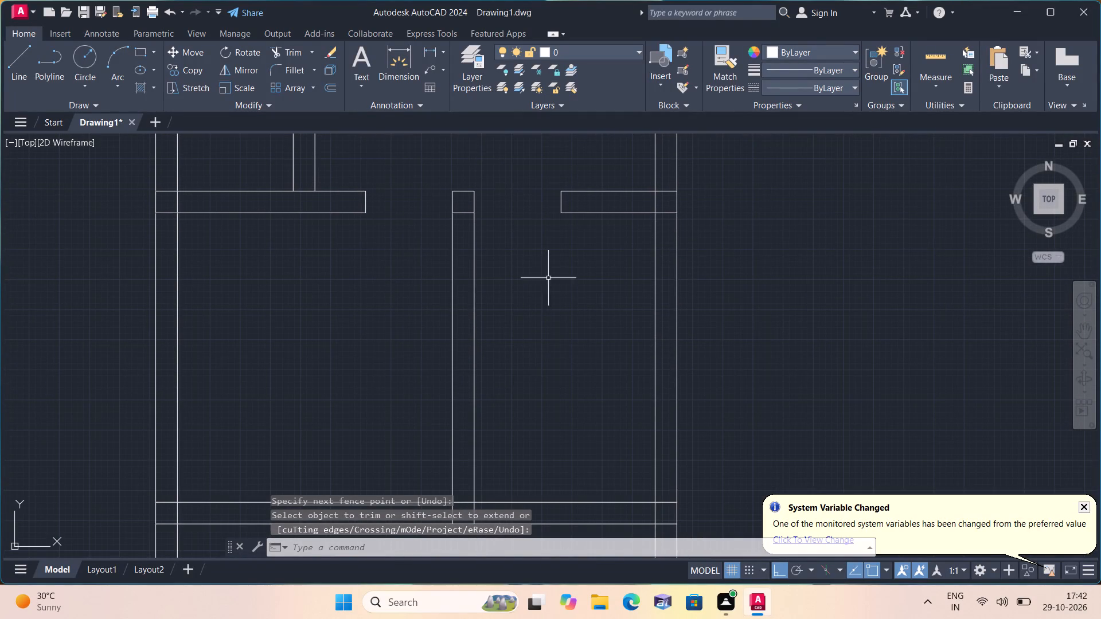
{"action": "scroll", "coordinate": [549, 269], "scroll_direction": "down", "scroll_amount": 1}
{"action": "middle_click_drag", "start_coordinate": [543, 305], "coordinate": [542, 270]}
{"action": "key", "text": "l"}
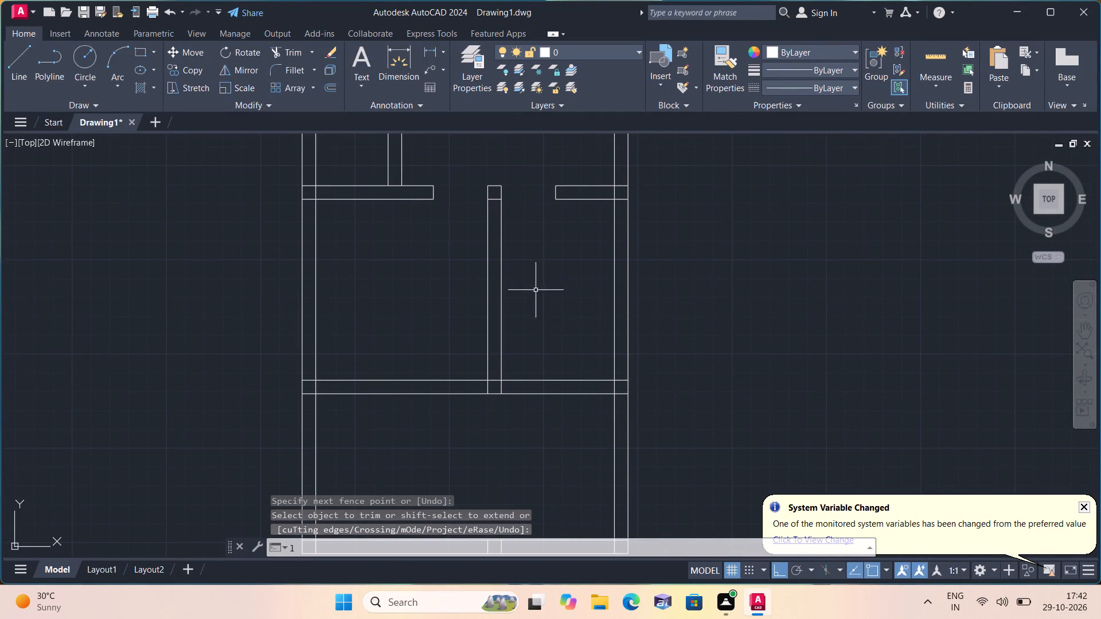
{"action": "key", "text": "space"}
{"action": "scroll", "coordinate": [487, 371], "scroll_direction": "up", "scroll_amount": 1}
{"action": "left_click", "coordinate": [490, 386]}
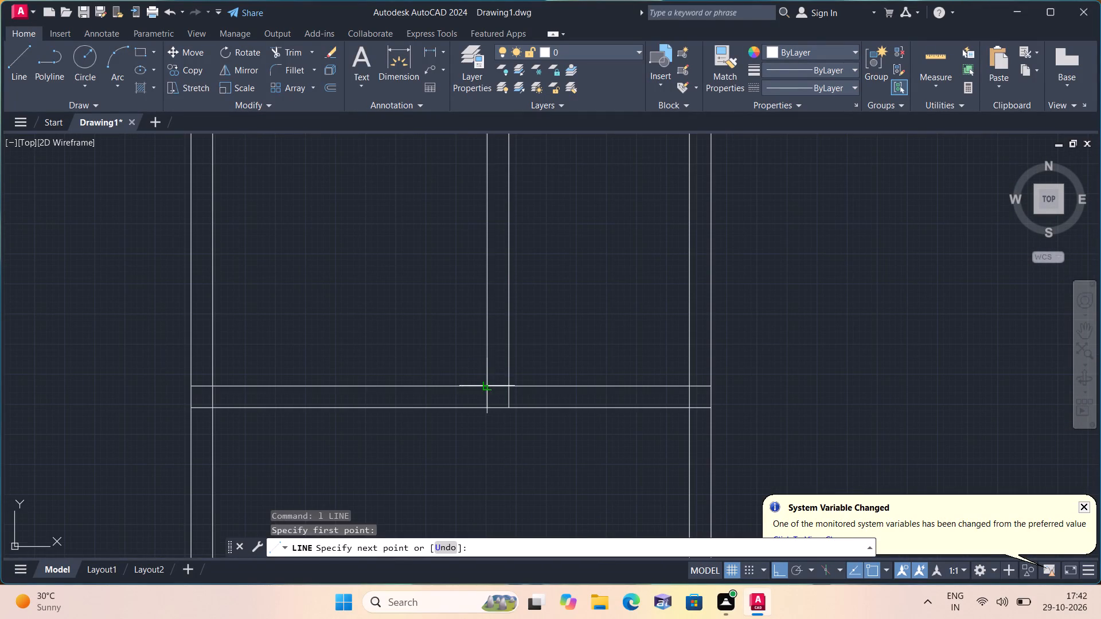
{"action": "type", "text": "3'"}
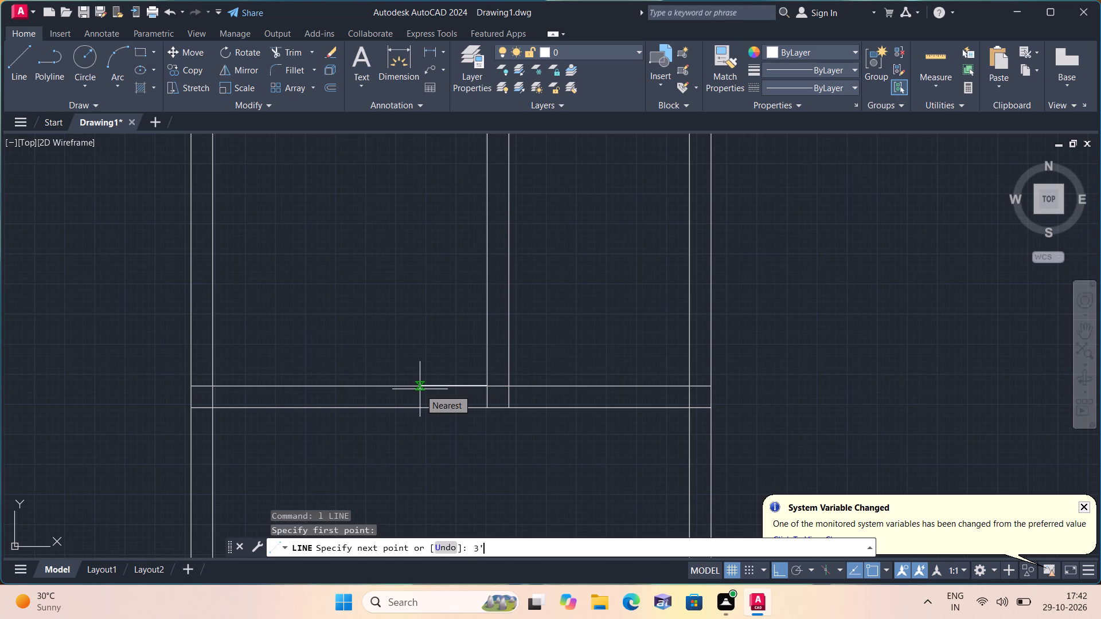
{"action": "key", "text": "space"}
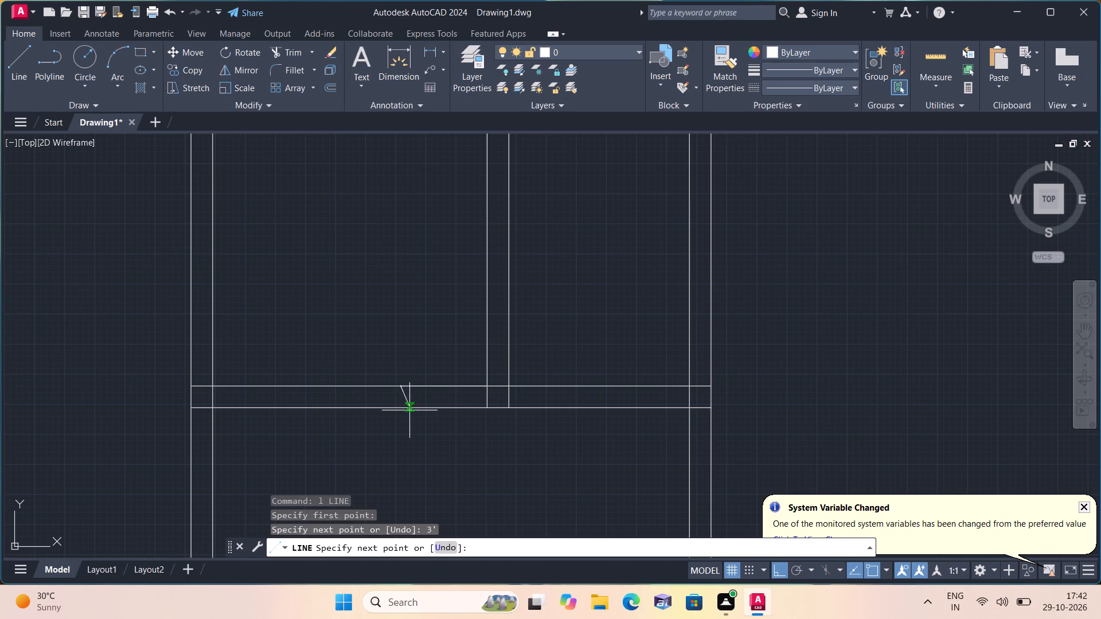
{"action": "left_click", "coordinate": [403, 409]}
{"action": "key", "text": "space"}
Draw a line 3' right from the lower partition's right face along the fourth cross wall's upper edge, continuing down across the wall thickness.
{"action": "key", "text": "space"}
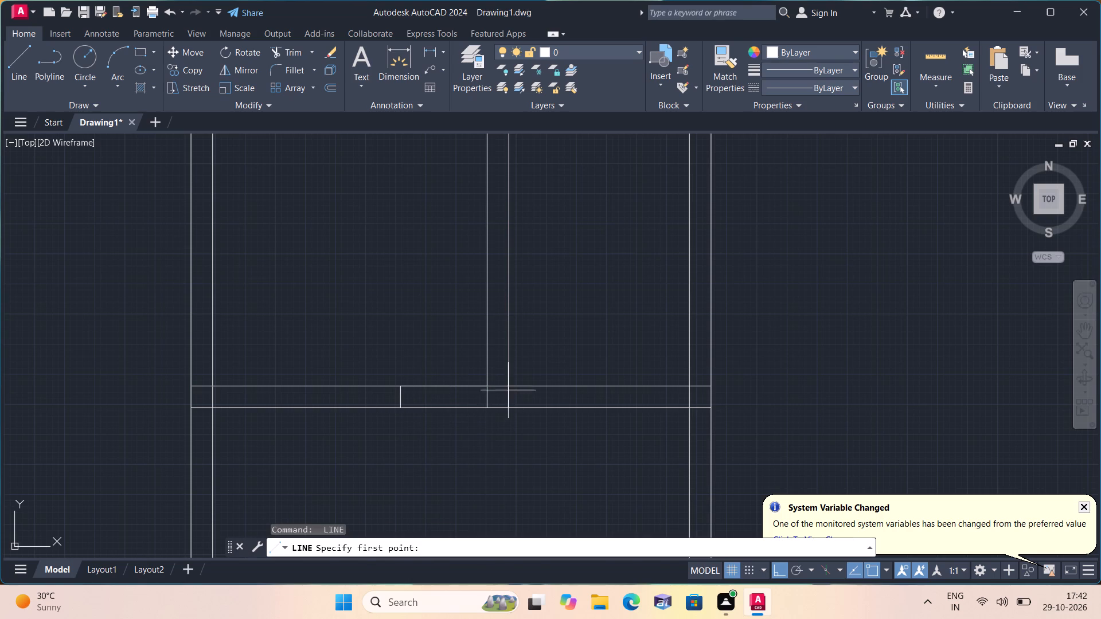
{"action": "left_click", "coordinate": [511, 384]}
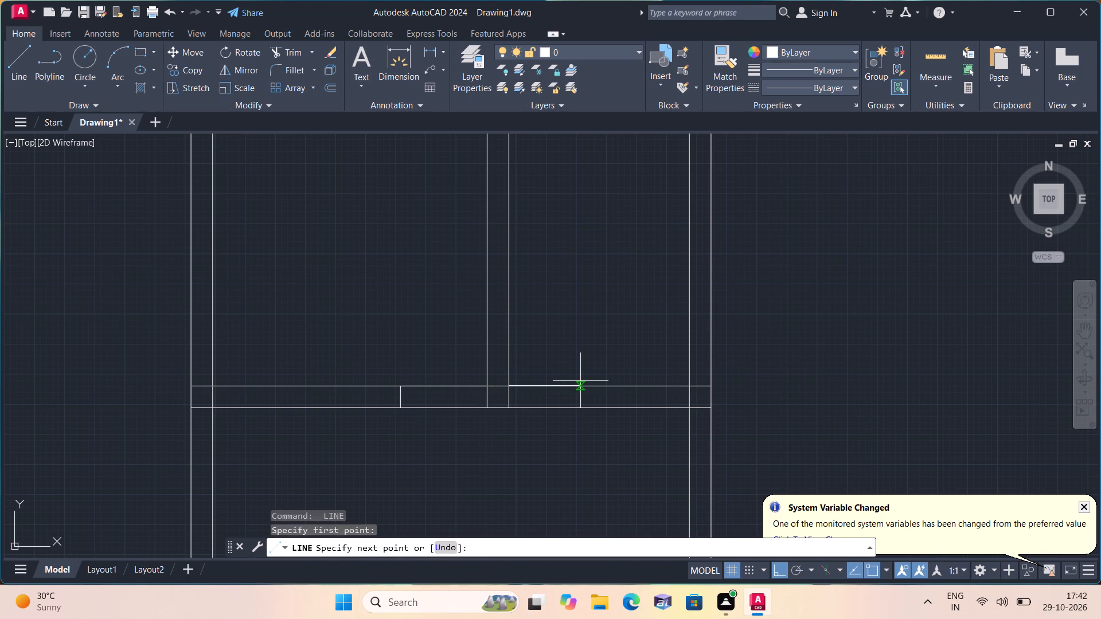
{"action": "type", "text": "3'"}
{"action": "key", "text": "space"}
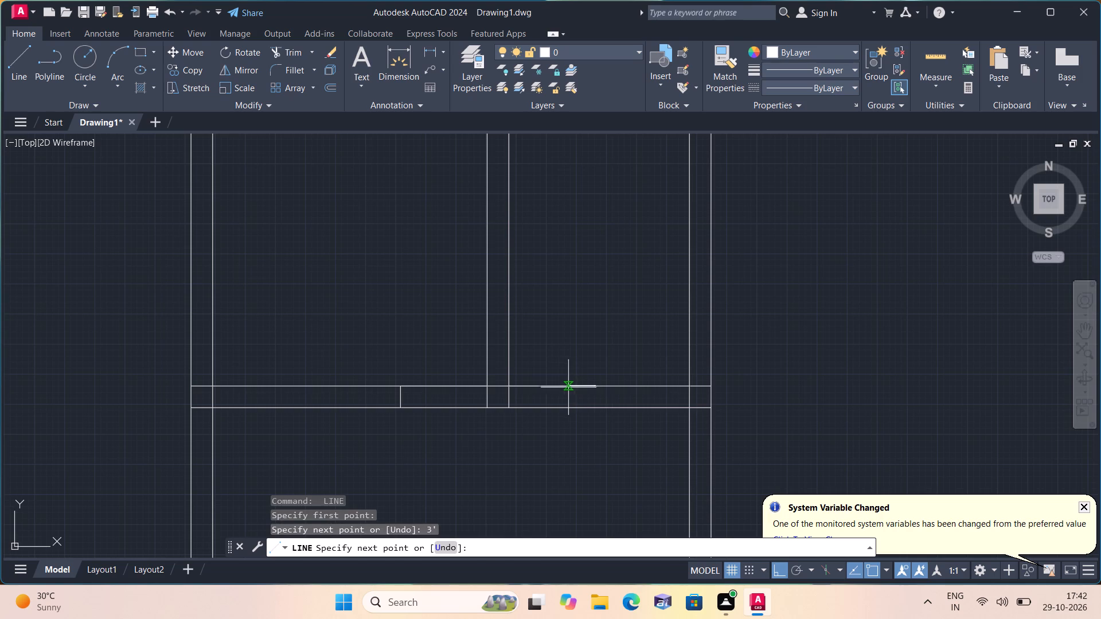
{"action": "left_click", "coordinate": [595, 409]}
{"action": "key", "text": "space"}
Trim the fourth cross wall's upper edge between the lower partition and the new jamb line on each side.
{"action": "type", "text": "tr"}
{"action": "type", "text": "im"}
{"action": "key", "text": "space"}
{"action": "left_click_drag", "start_coordinate": [556, 389], "coordinate": [556, 367]}
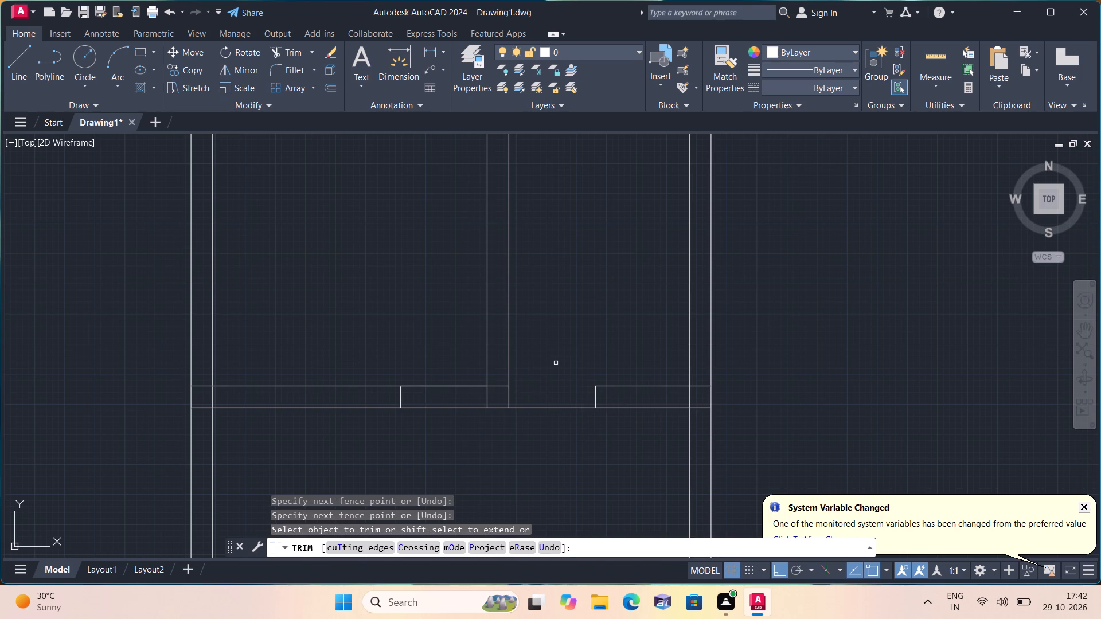
{"action": "left_click_drag", "start_coordinate": [455, 393], "coordinate": [456, 387]}
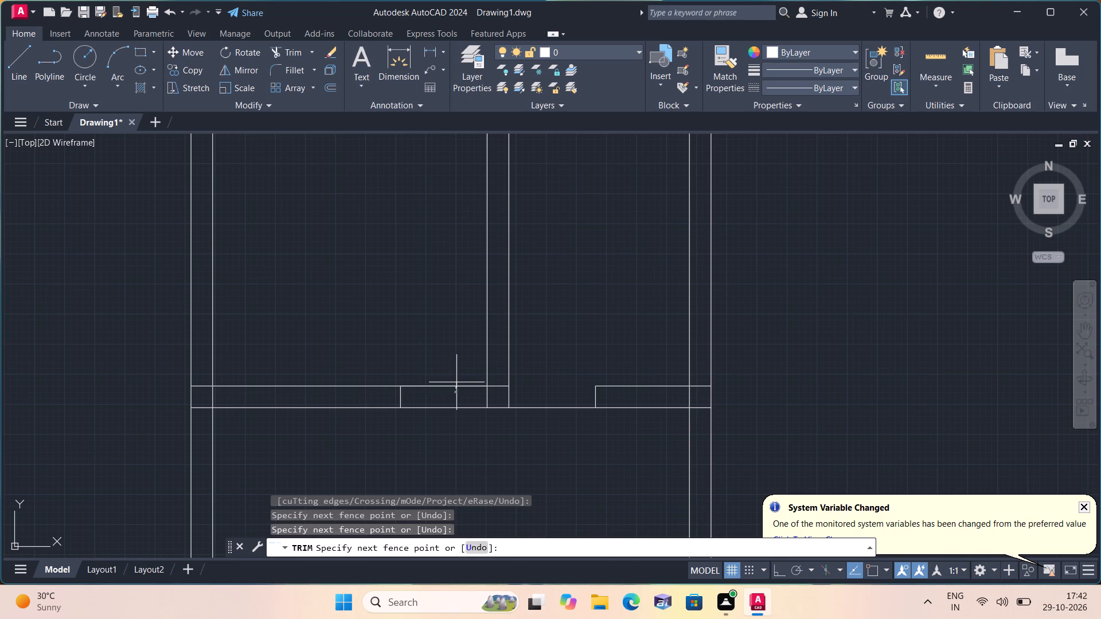
{"action": "left_click", "coordinate": [459, 373]}
{"action": "key", "text": "space"}
Draw a vertical line from the bottom wall's inner edge at the partition stub's left face up to the fourth cross wall's lower edge.
{"action": "scroll", "coordinate": [459, 350], "scroll_direction": "down", "scroll_amount": 2}
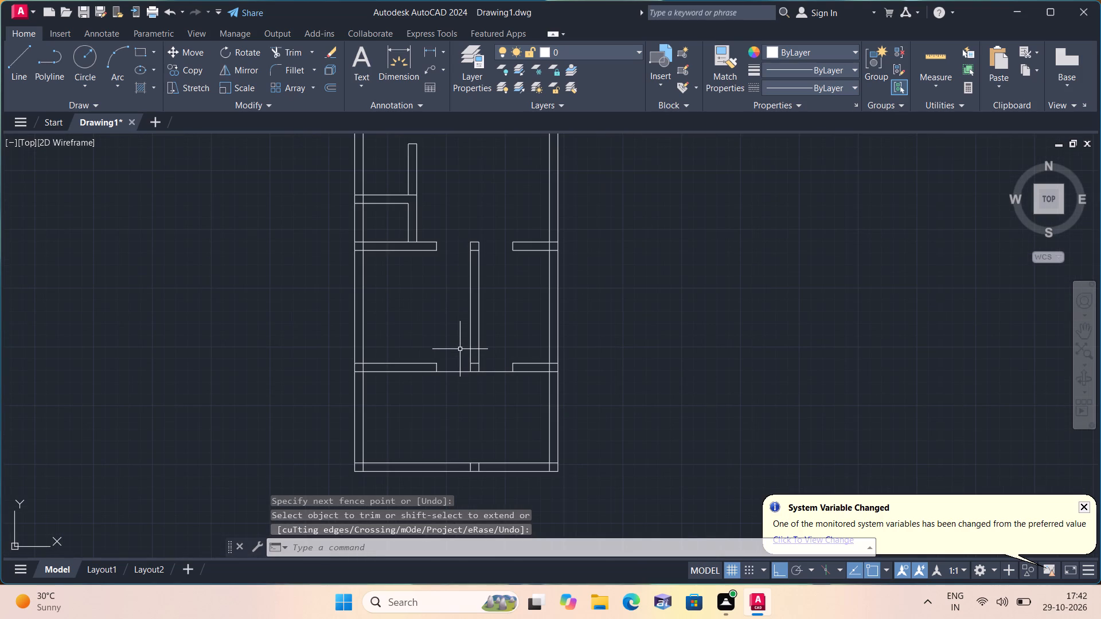
{"action": "scroll", "coordinate": [460, 349], "scroll_direction": "down", "scroll_amount": 1}
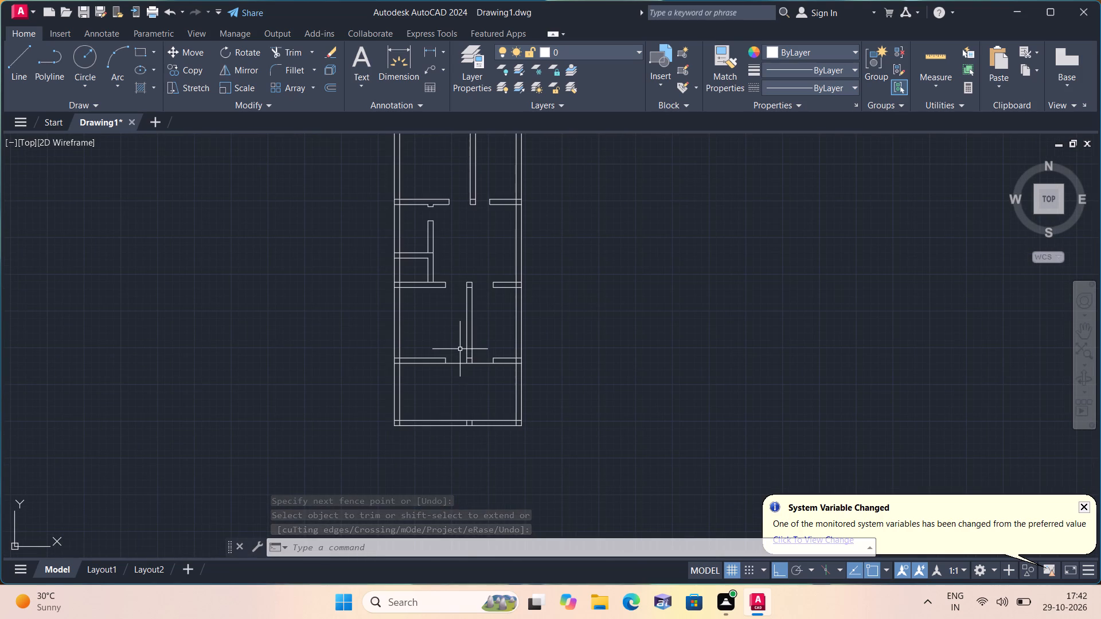
{"action": "middle_click_drag", "start_coordinate": [468, 366], "coordinate": [451, 291]}
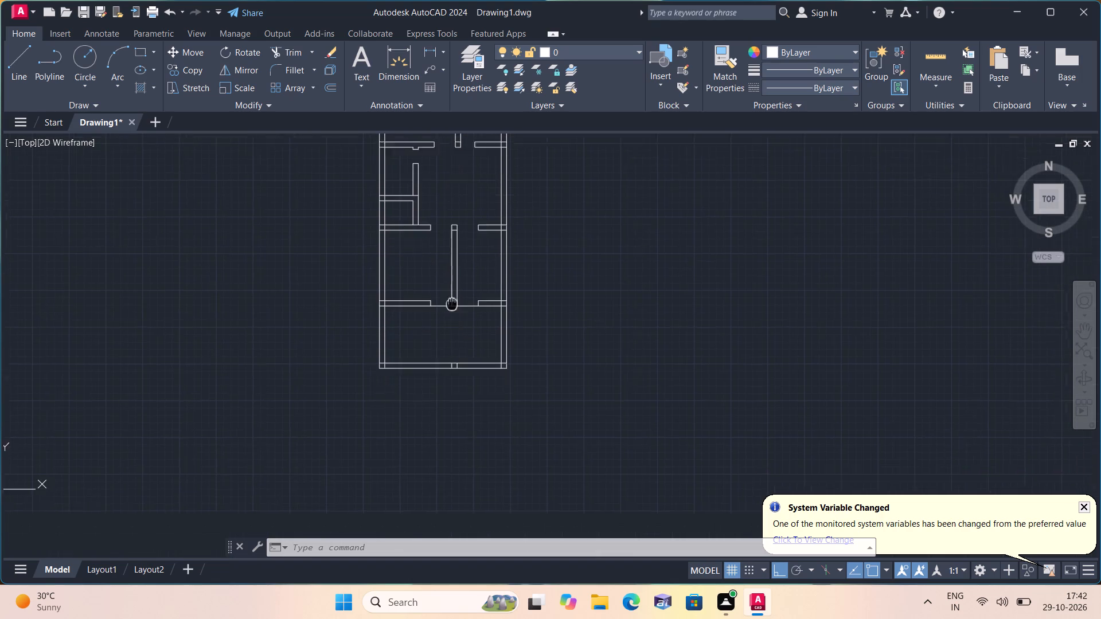
{"action": "middle_click_drag", "start_coordinate": [451, 291], "coordinate": [451, 272]}
{"action": "scroll", "coordinate": [425, 303], "scroll_direction": "up", "scroll_amount": 1}
{"action": "middle_click_drag", "start_coordinate": [402, 288], "coordinate": [395, 288]}
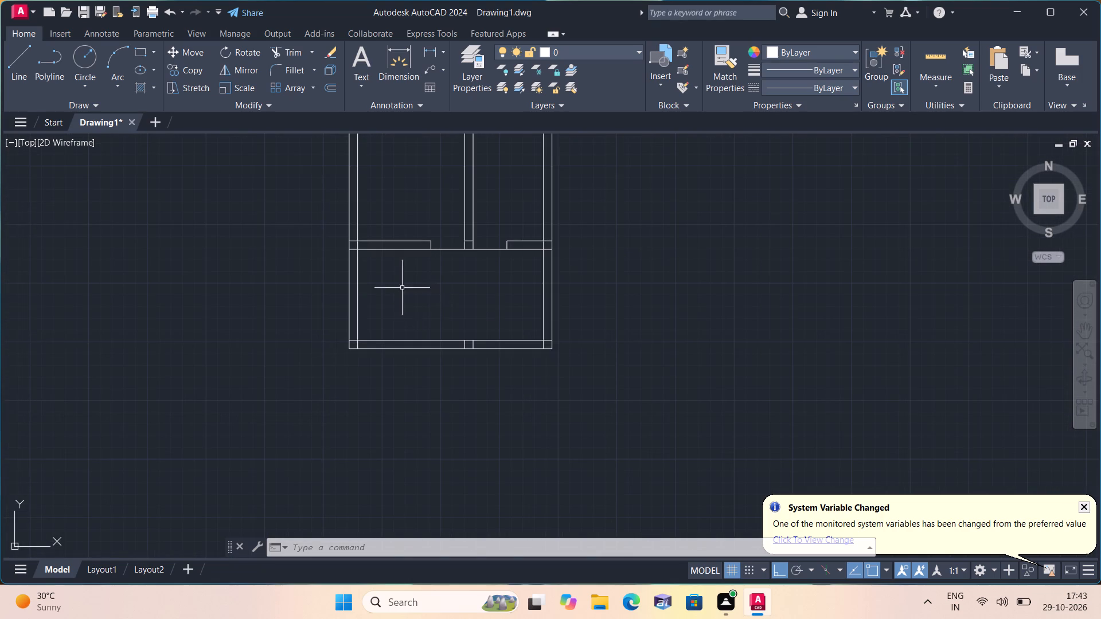
{"action": "middle_click_drag", "start_coordinate": [395, 288], "coordinate": [479, 369]}
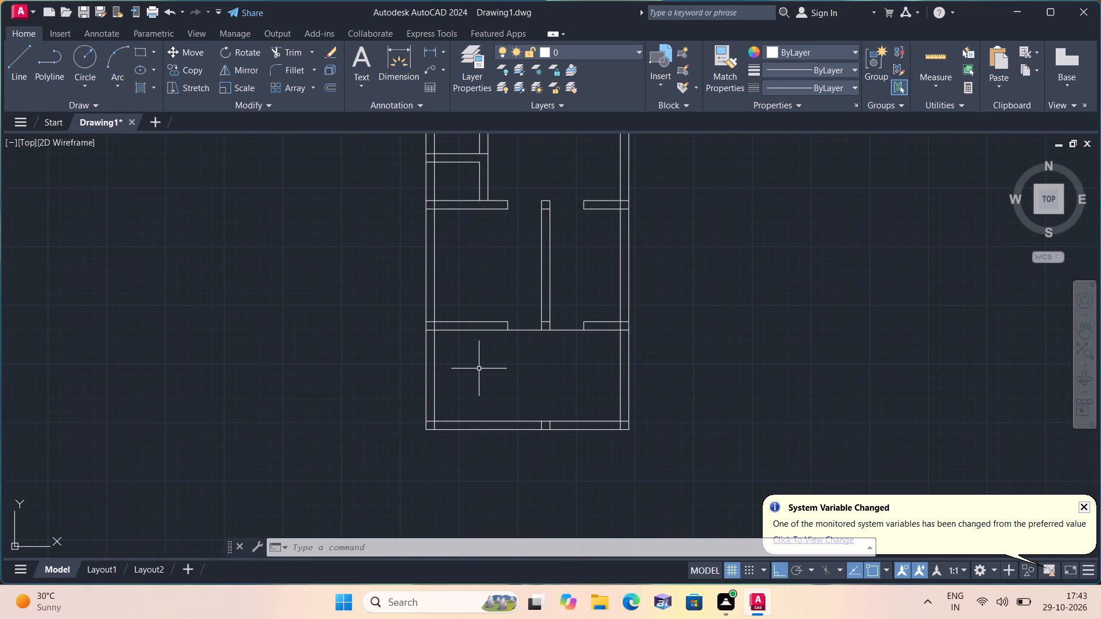
{"action": "key", "text": "l"}
{"action": "key", "text": "space"}
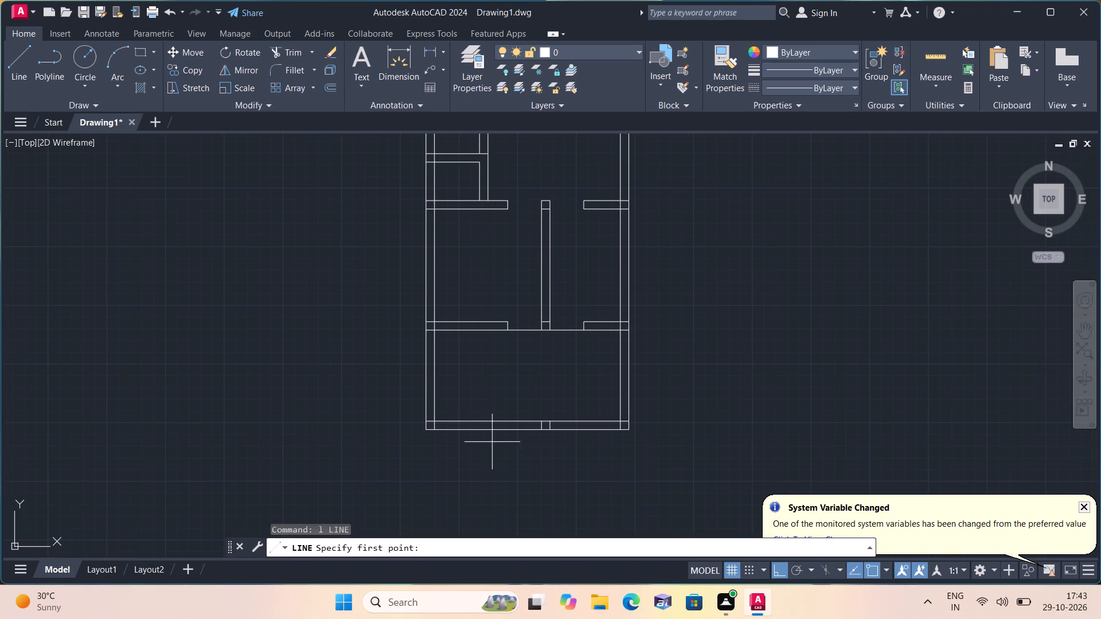
{"action": "scroll", "coordinate": [518, 426], "scroll_direction": "up", "scroll_amount": 2}
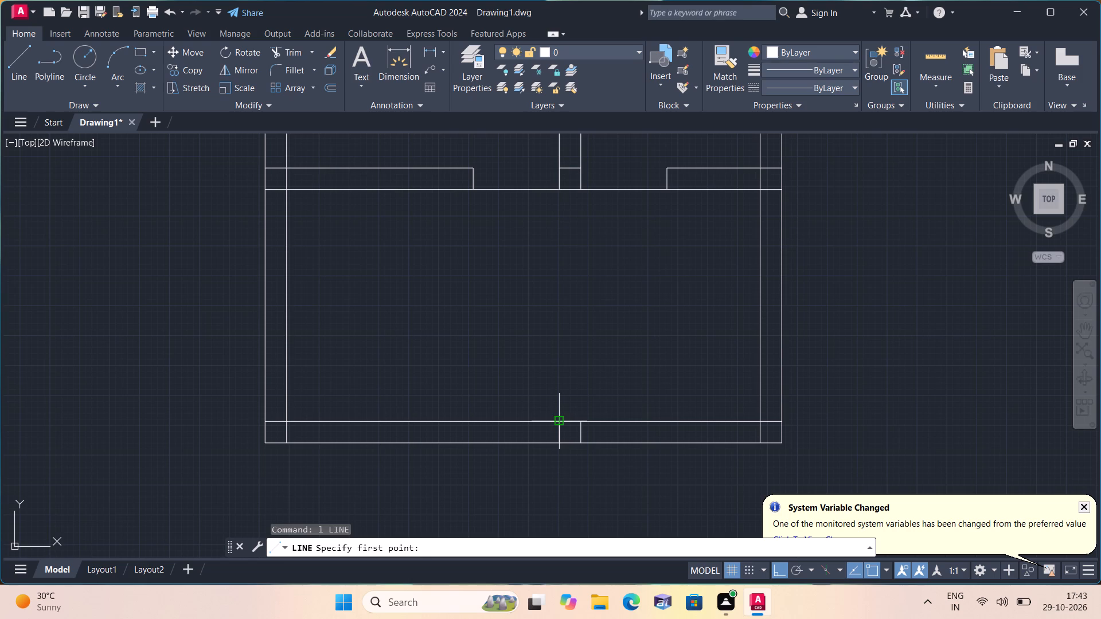
{"action": "left_click", "coordinate": [559, 420]}
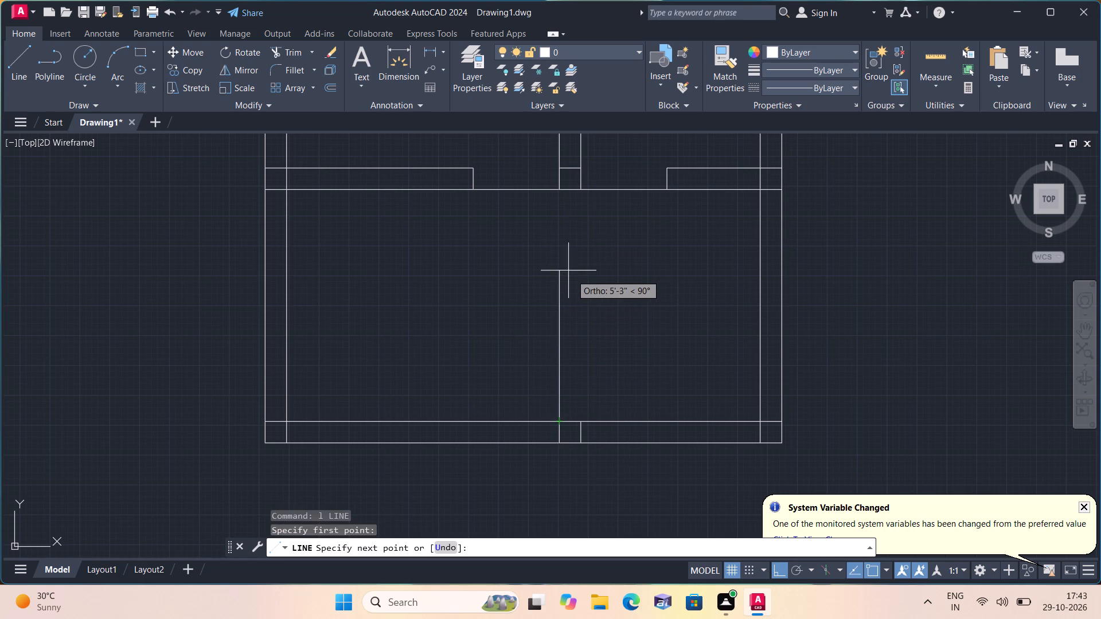
{"action": "left_click", "coordinate": [555, 192]}
{"action": "key", "text": "space"}
Draw a horizontal line from the new vertical line's midpoint to the left outer wall's inner face.
{"action": "key", "text": "space"}
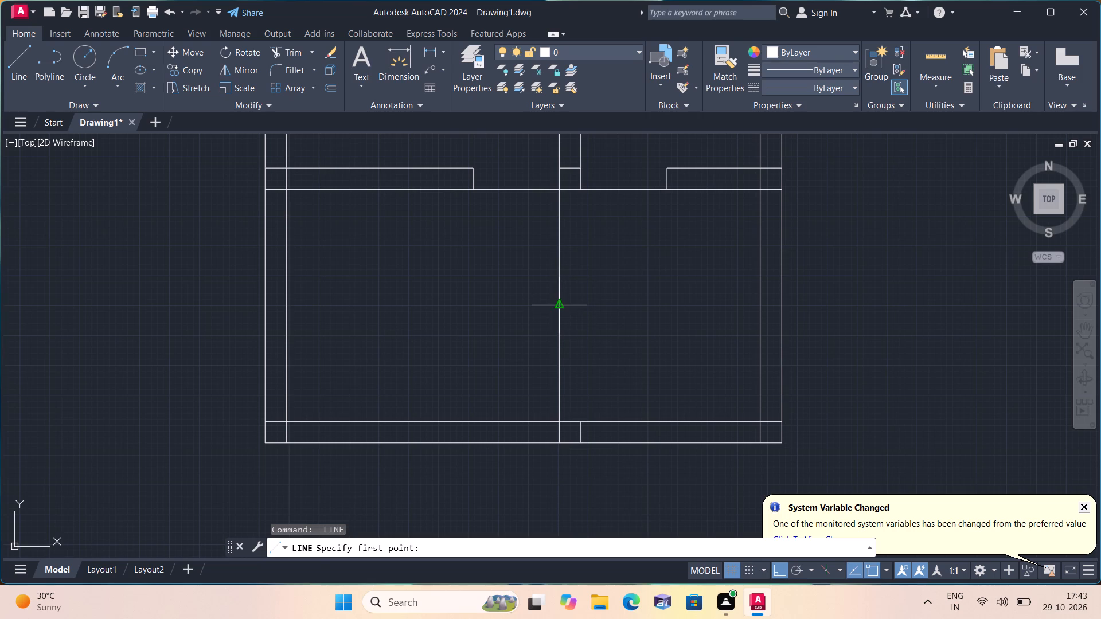
{"action": "left_click", "coordinate": [561, 308]}
{"action": "scroll", "coordinate": [561, 308], "scroll_direction": "down", "scroll_amount": 1}
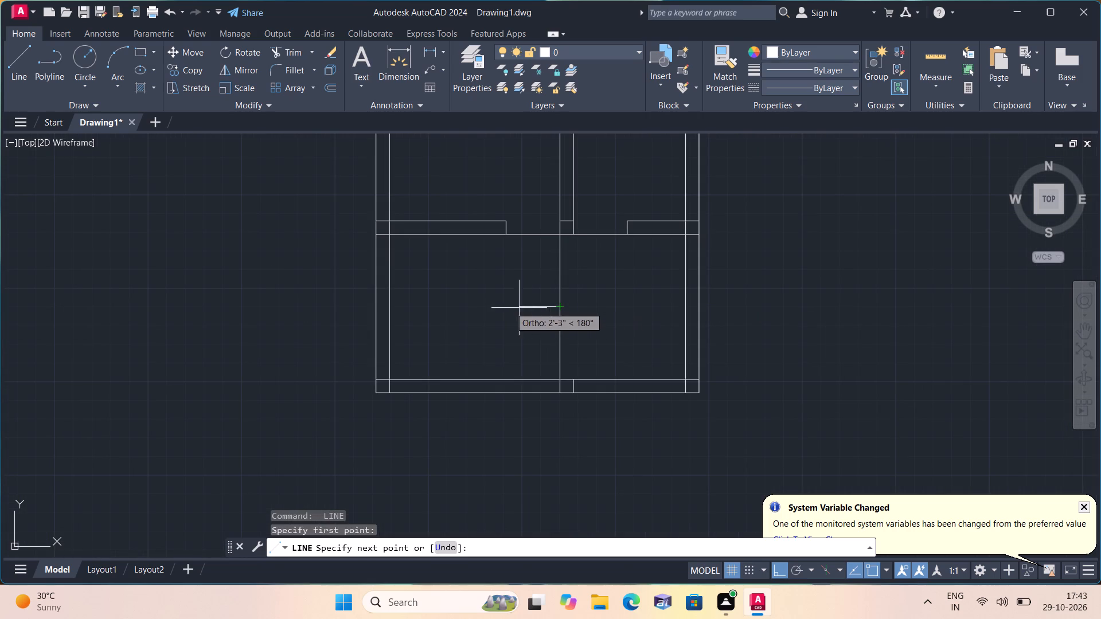
{"action": "left_click", "coordinate": [393, 308]}
{"action": "key", "text": "space"}
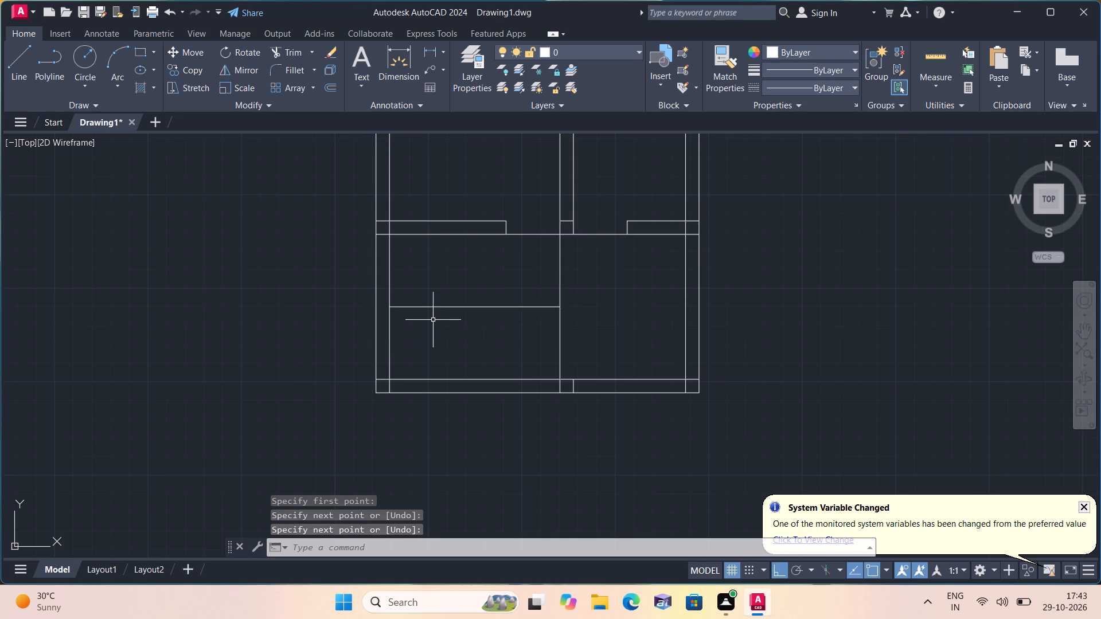
Offset the fourth cross wall's lower edge 3' downward and the bottom wall's inner edge 3' upward.
{"action": "middle_click_drag", "start_coordinate": [435, 322], "coordinate": [443, 342]}
{"action": "scroll", "coordinate": [474, 337], "scroll_direction": "down", "scroll_amount": 1}
{"action": "middle_click_drag", "start_coordinate": [474, 338], "coordinate": [481, 377]}
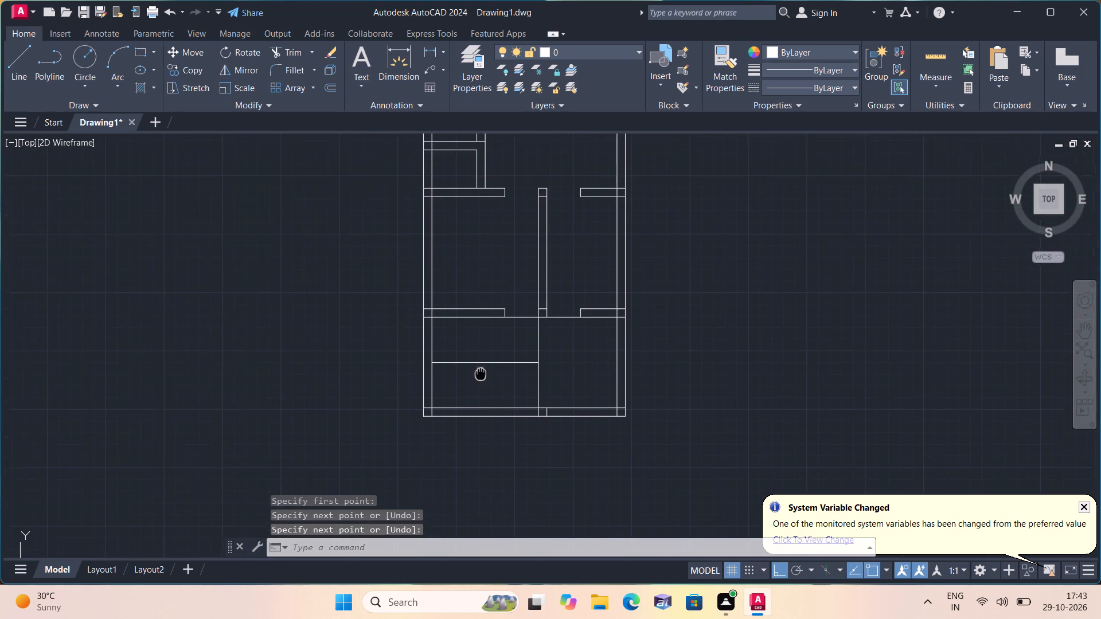
{"action": "middle_click_drag", "start_coordinate": [481, 377], "coordinate": [481, 399]}
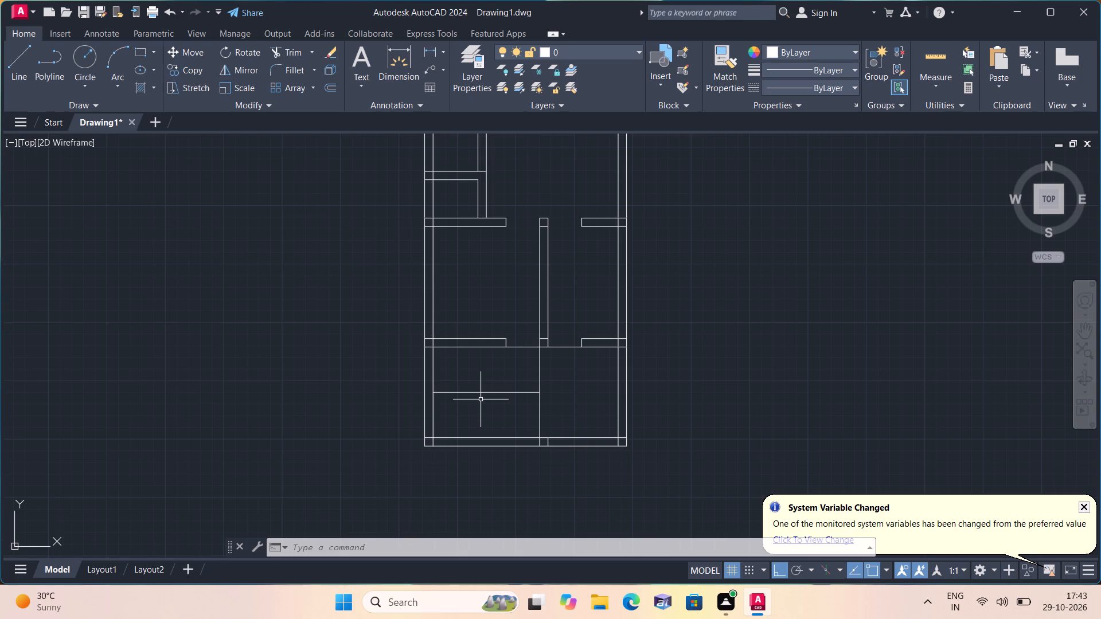
{"action": "type", "text": "off"}
{"action": "key", "text": "space"}
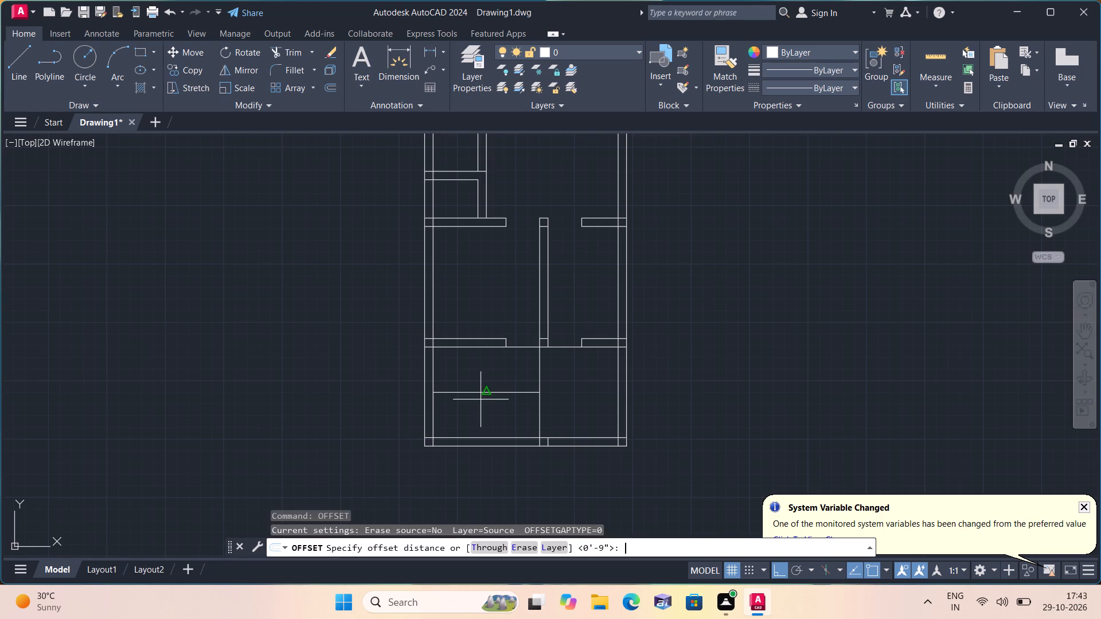
{"action": "type", "text": "3'"}
{"action": "key", "text": "space"}
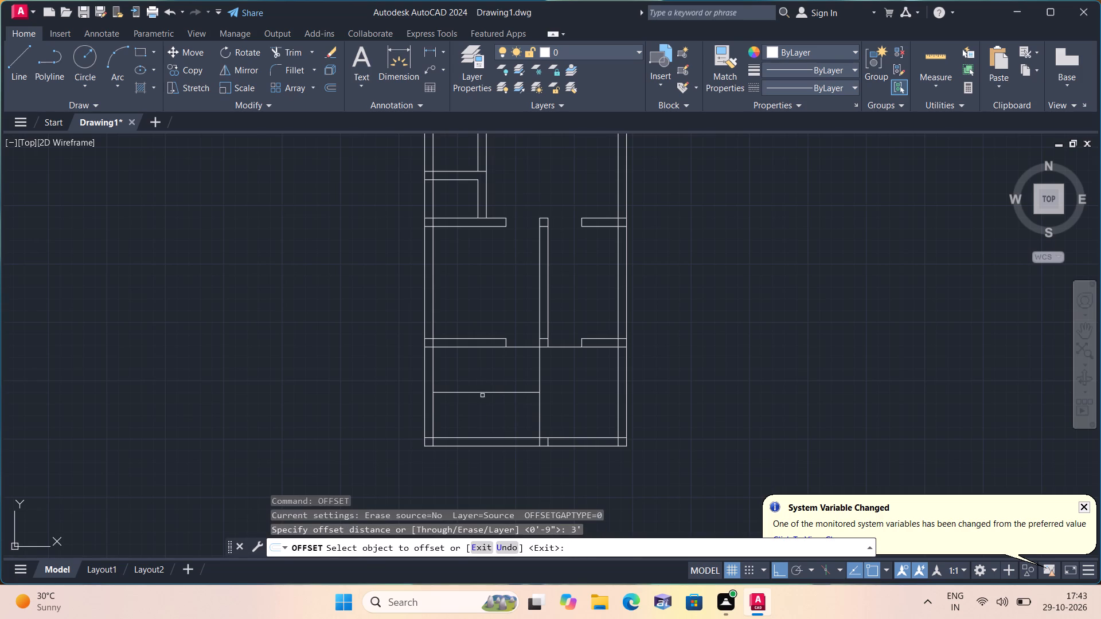
{"action": "scroll", "coordinate": [486, 381], "scroll_direction": "up", "scroll_amount": 1}
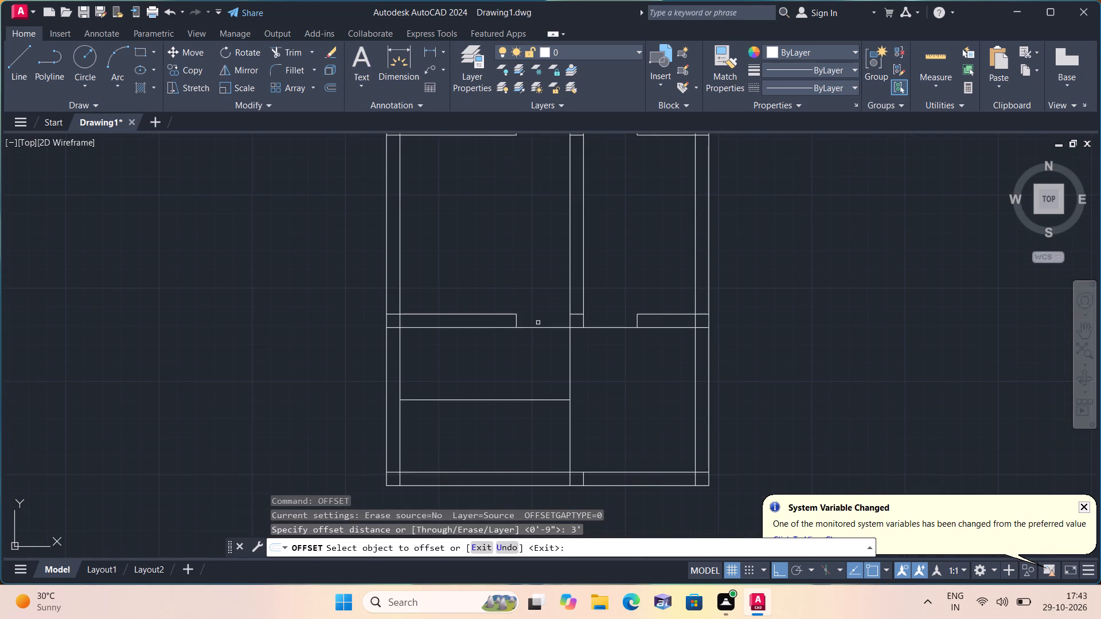
{"action": "left_click", "coordinate": [538, 326]}
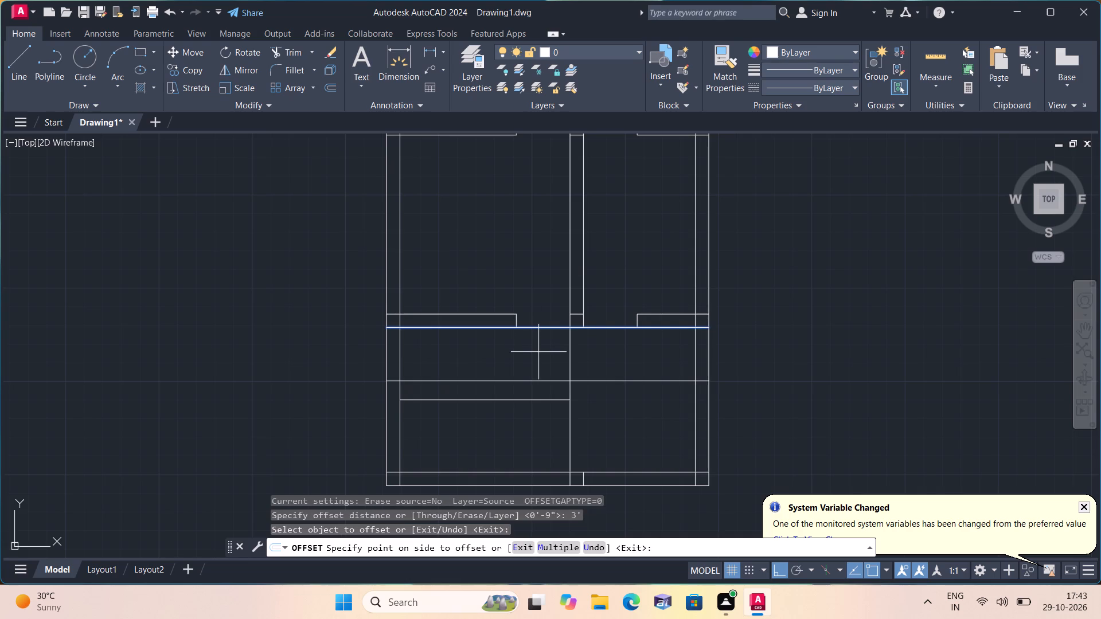
{"action": "left_click", "coordinate": [538, 352]}
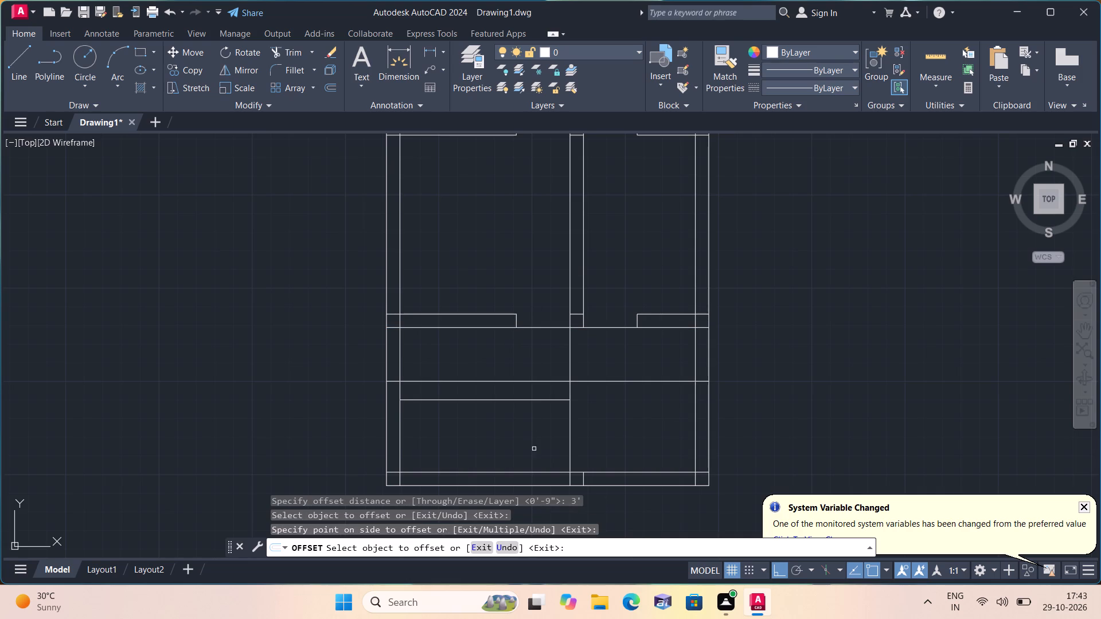
{"action": "left_click", "coordinate": [541, 471]}
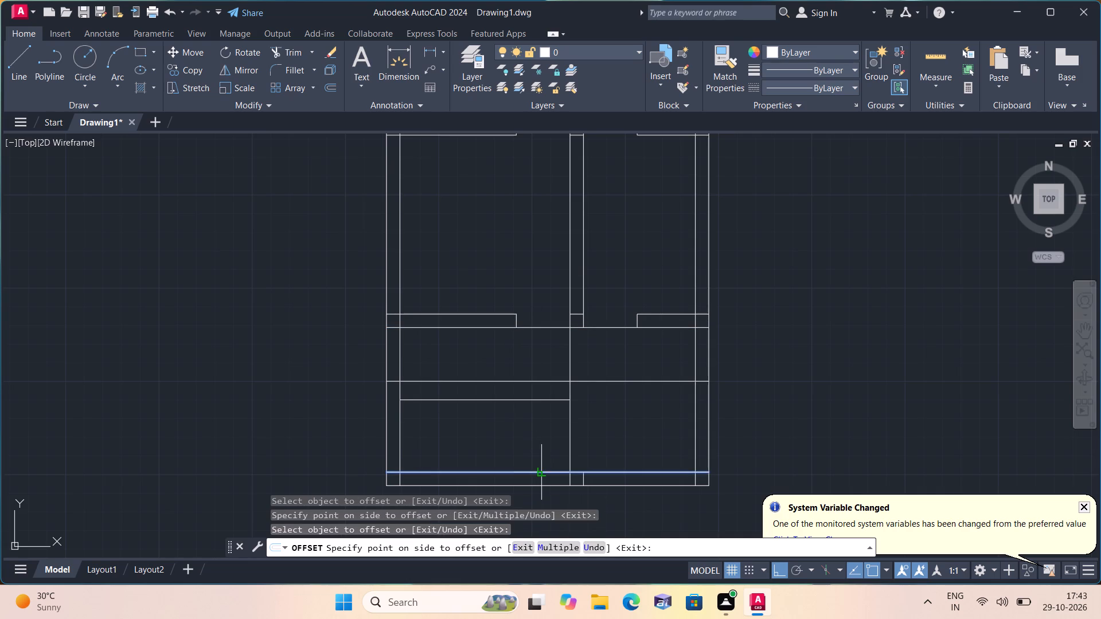
{"action": "left_click", "coordinate": [535, 436]}
{"action": "key", "text": "space"}
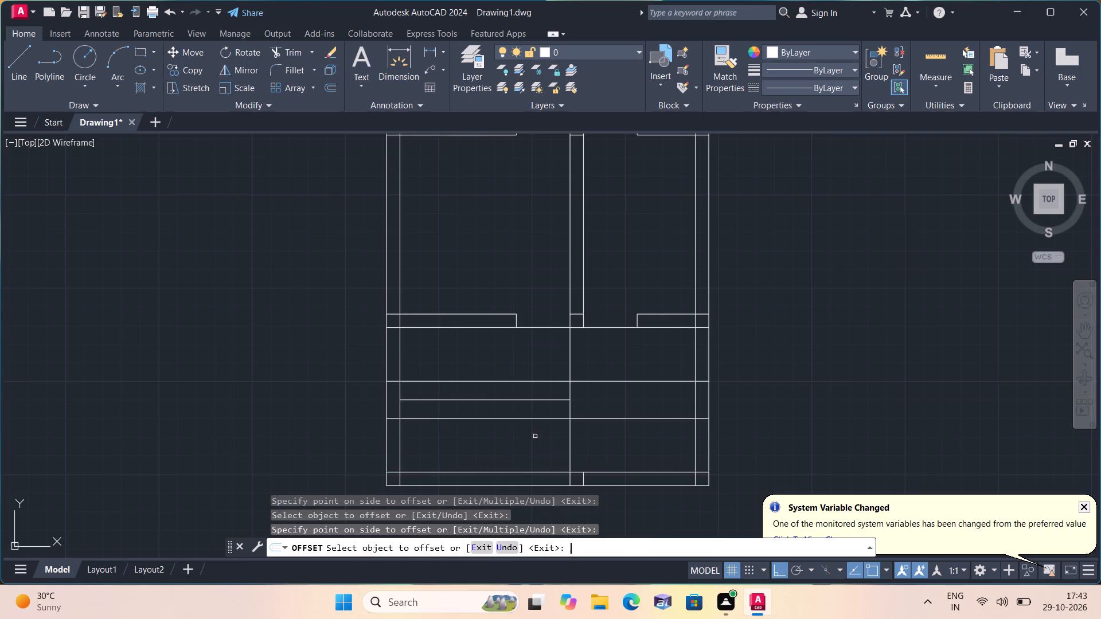
{"action": "type", "text": "r"}
{"action": "key", "text": "Escape"}
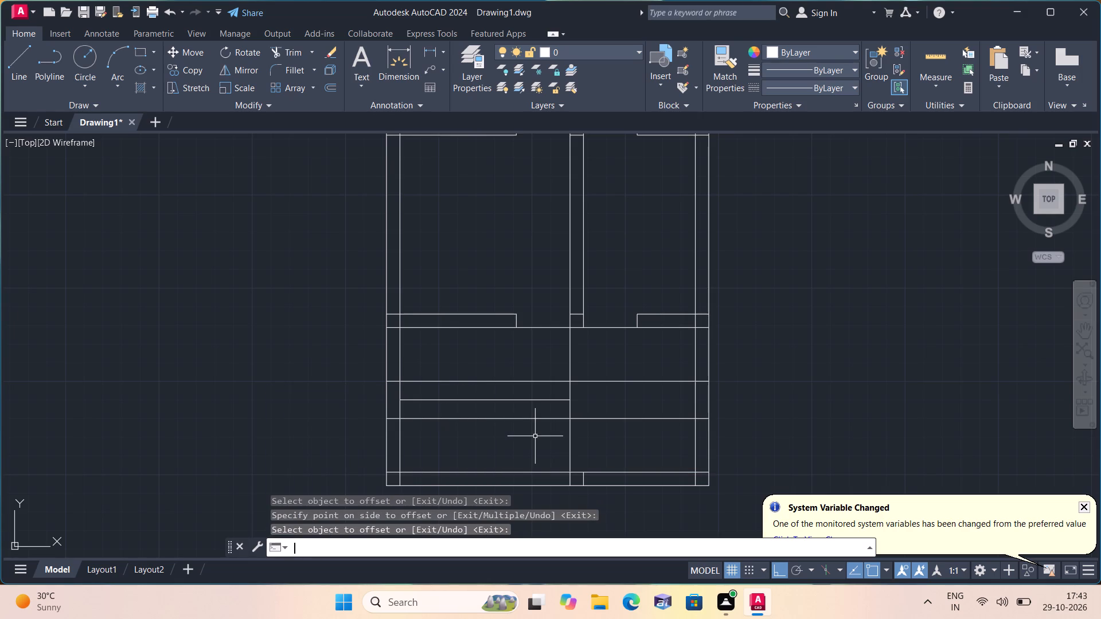
Trim the two 3' offset lines where they cross the left outer wall of the bottom bay.
{"action": "type", "text": "trim"}
{"action": "key", "text": "space"}
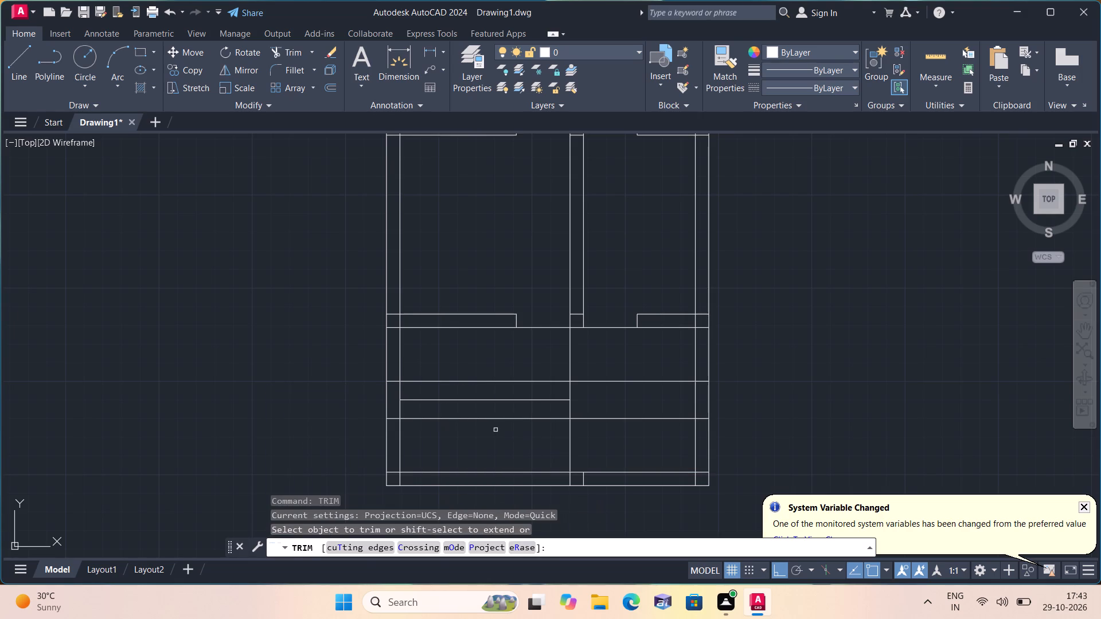
{"action": "scroll", "coordinate": [395, 372], "scroll_direction": "up", "scroll_amount": 2}
{"action": "left_click_drag", "start_coordinate": [395, 372], "coordinate": [396, 409]}
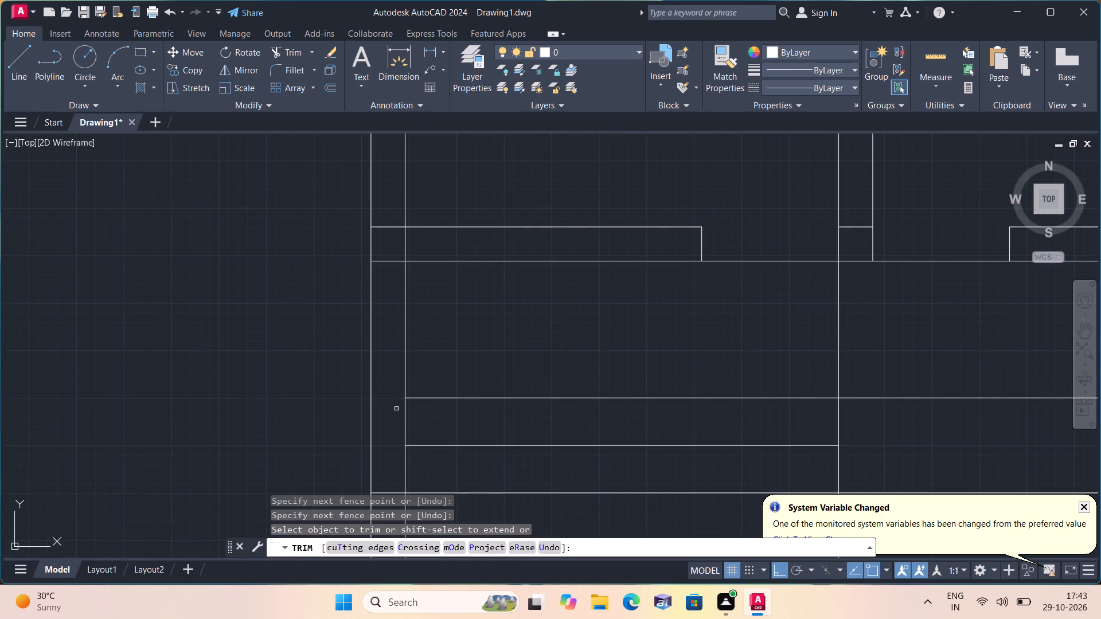
{"action": "scroll", "coordinate": [396, 409], "scroll_direction": "down", "scroll_amount": 1}
{"action": "middle_click_drag", "start_coordinate": [396, 409], "coordinate": [393, 335]}
{"action": "left_click_drag", "start_coordinate": [383, 398], "coordinate": [389, 374]}
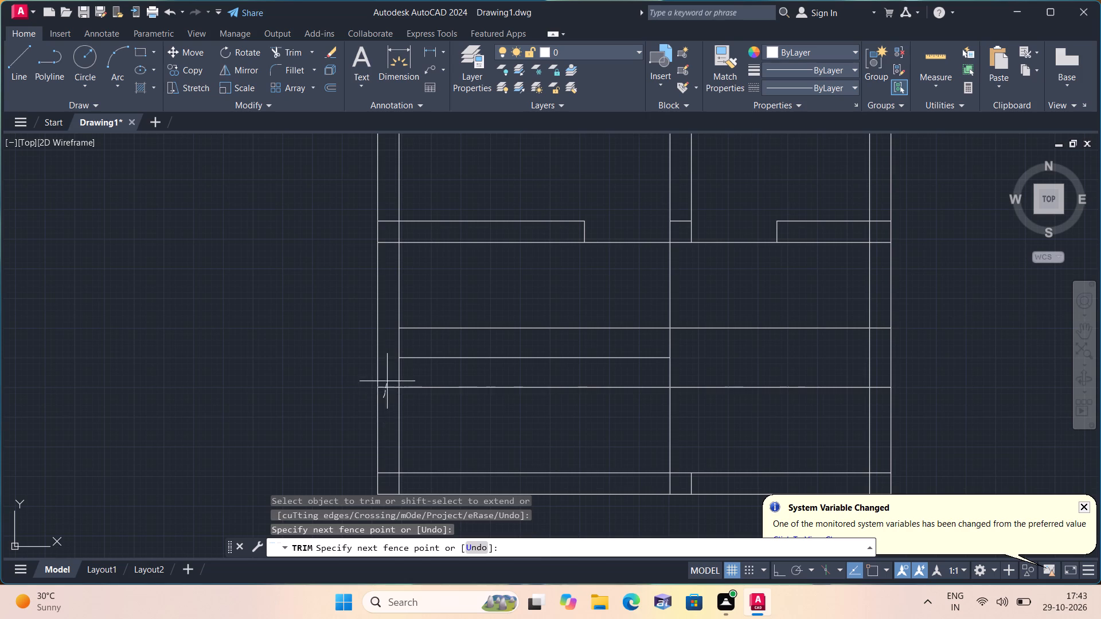
{"action": "left_click_drag", "start_coordinate": [389, 374], "coordinate": [389, 373]}
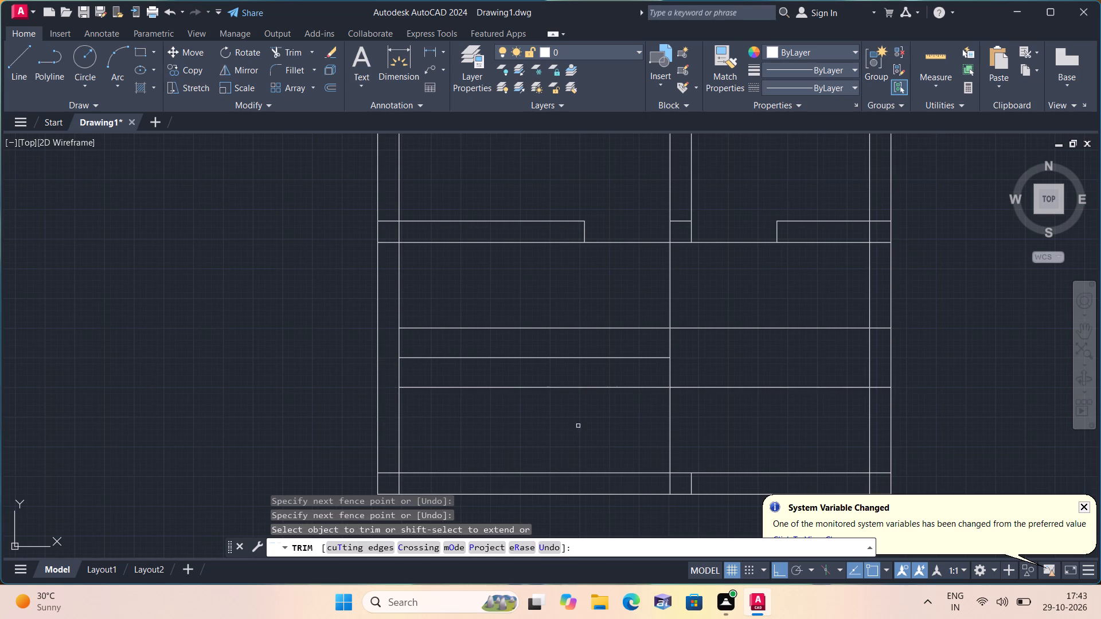
Trim the two 3' offset lines across the right-hand room and inside the right outer wall.
{"action": "left_click_drag", "start_coordinate": [745, 416], "coordinate": [719, 326]}
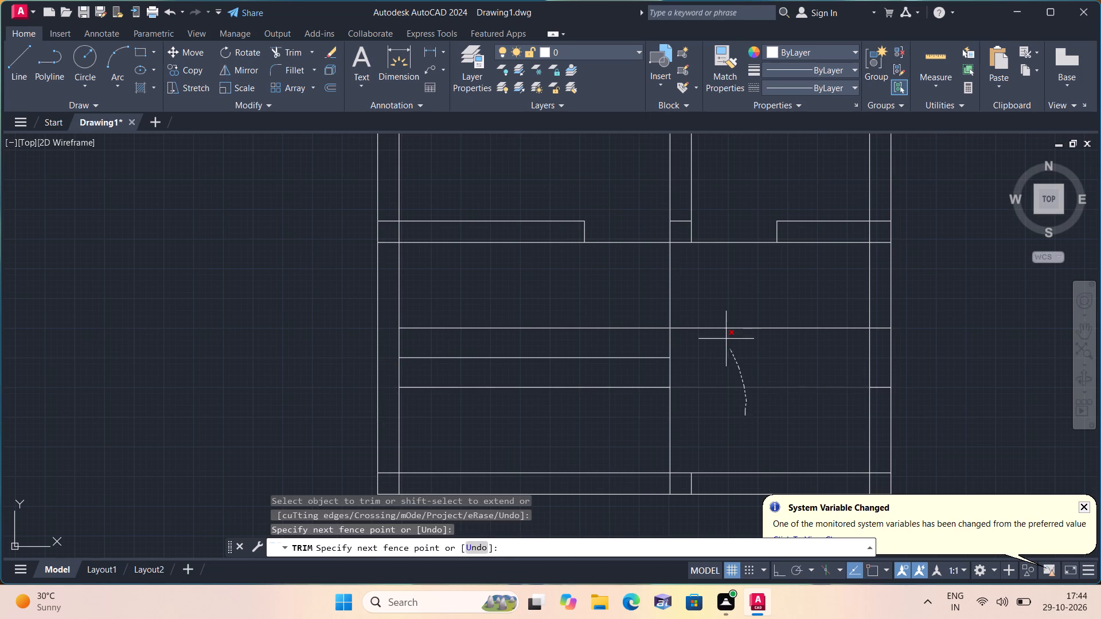
{"action": "left_click_drag", "start_coordinate": [719, 326], "coordinate": [711, 311]}
{"action": "scroll", "coordinate": [751, 359], "scroll_direction": "down", "scroll_amount": 1}
{"action": "scroll", "coordinate": [841, 343], "scroll_direction": "up", "scroll_amount": 2}
{"action": "left_click_drag", "start_coordinate": [817, 316], "coordinate": [823, 422]}
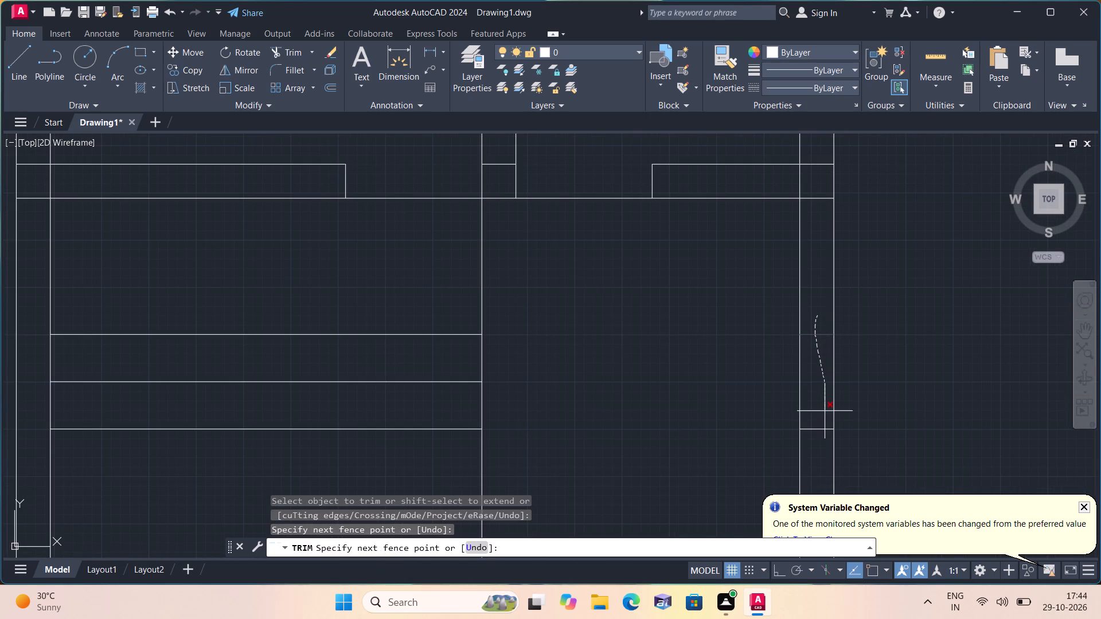
{"action": "left_click_drag", "start_coordinate": [823, 422], "coordinate": [823, 435]}
{"action": "scroll", "coordinate": [805, 409], "scroll_direction": "down", "scroll_amount": 2}
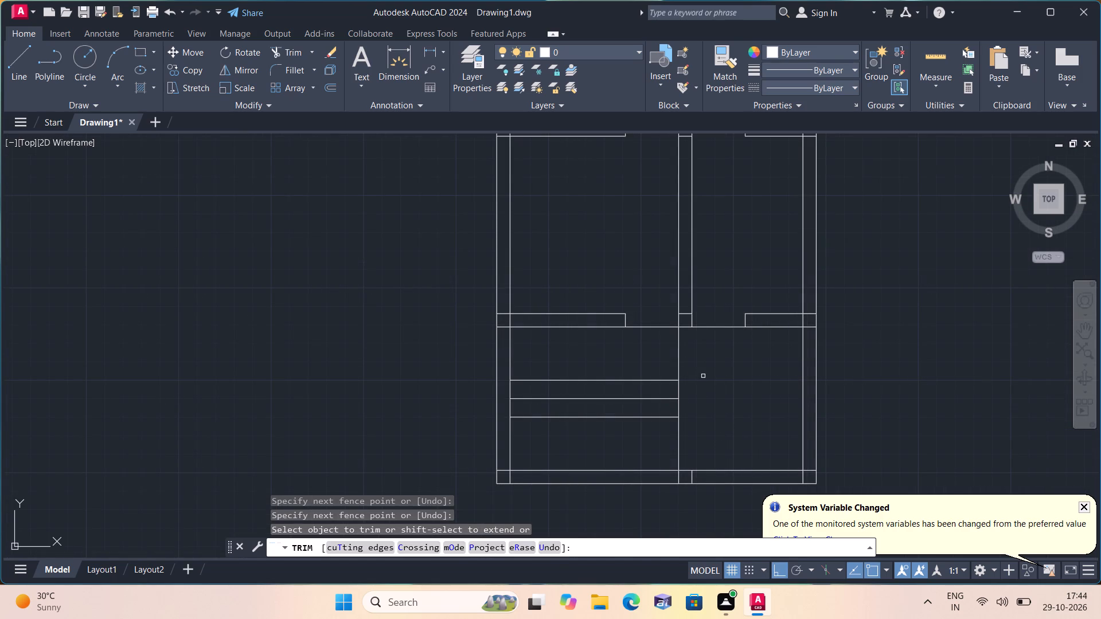
{"action": "key", "text": "space"}
Offset the bottom bay's vertical dividing line 10" to the left, offsetting each new copy in turn to make four tread lines.
{"action": "scroll", "coordinate": [703, 376], "scroll_direction": "down", "scroll_amount": 1}
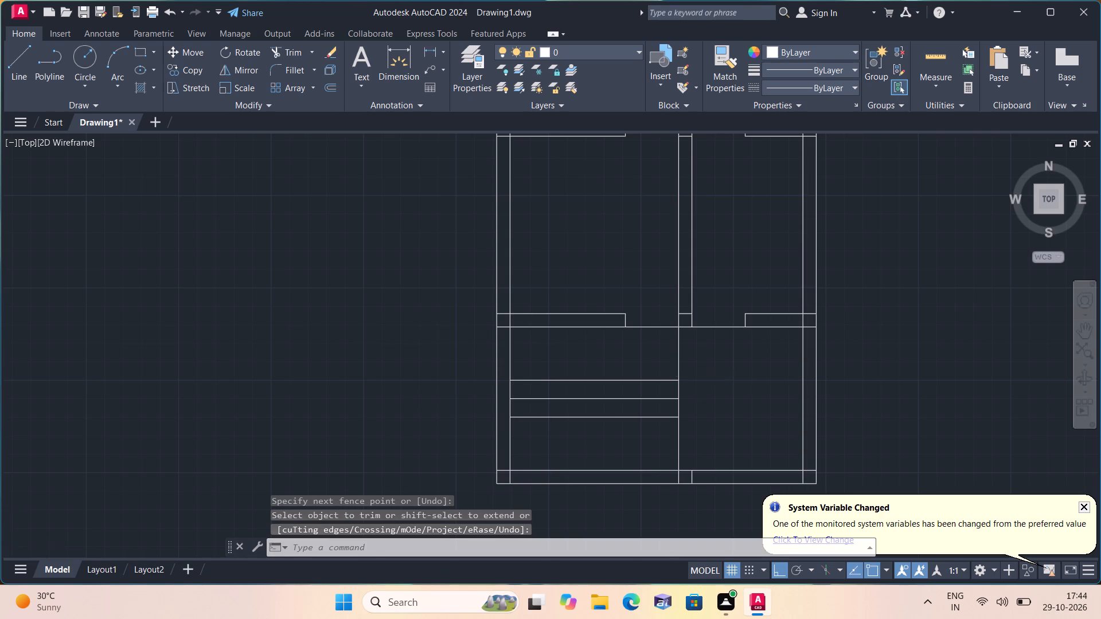
{"action": "scroll", "coordinate": [703, 376], "scroll_direction": "up", "scroll_amount": 1}
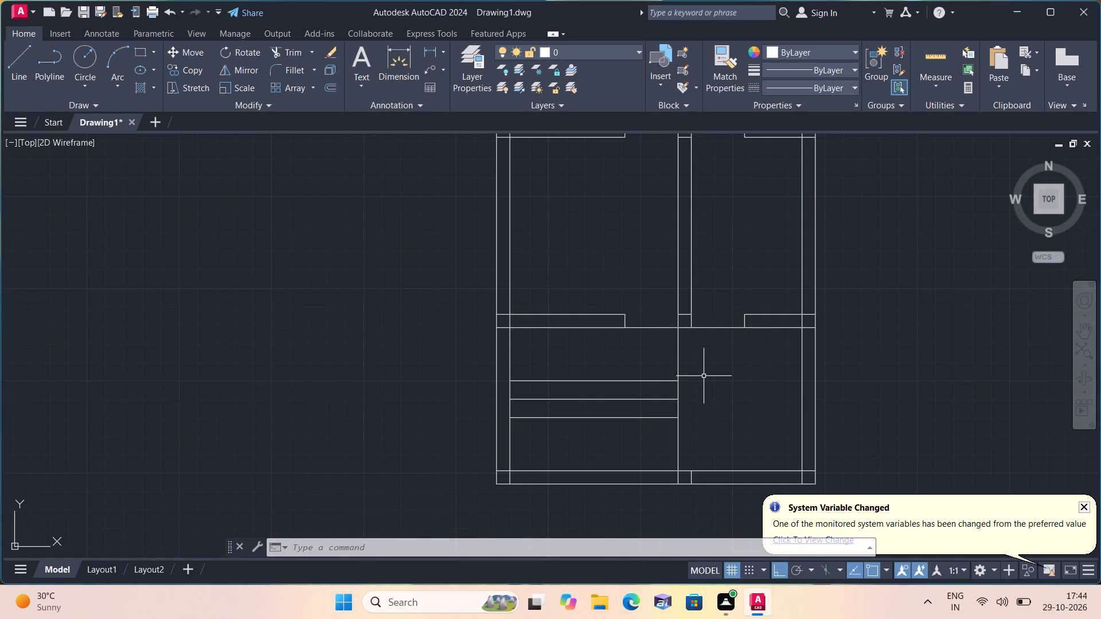
{"action": "middle_click_drag", "start_coordinate": [704, 376], "coordinate": [649, 312]}
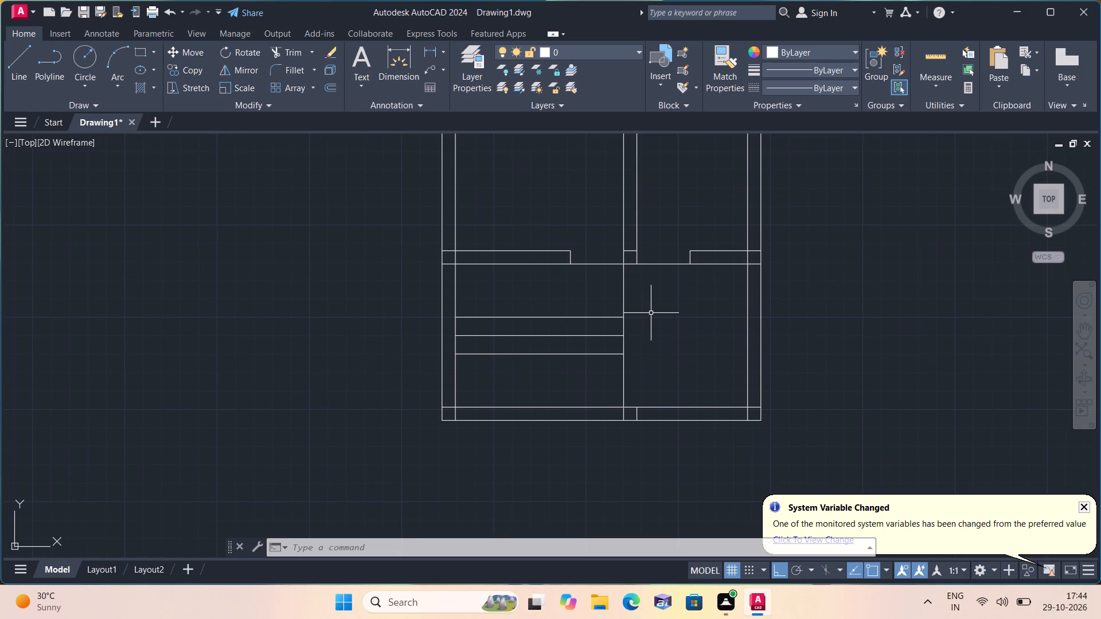
{"action": "type", "text": "off"}
{"action": "key", "text": "space"}
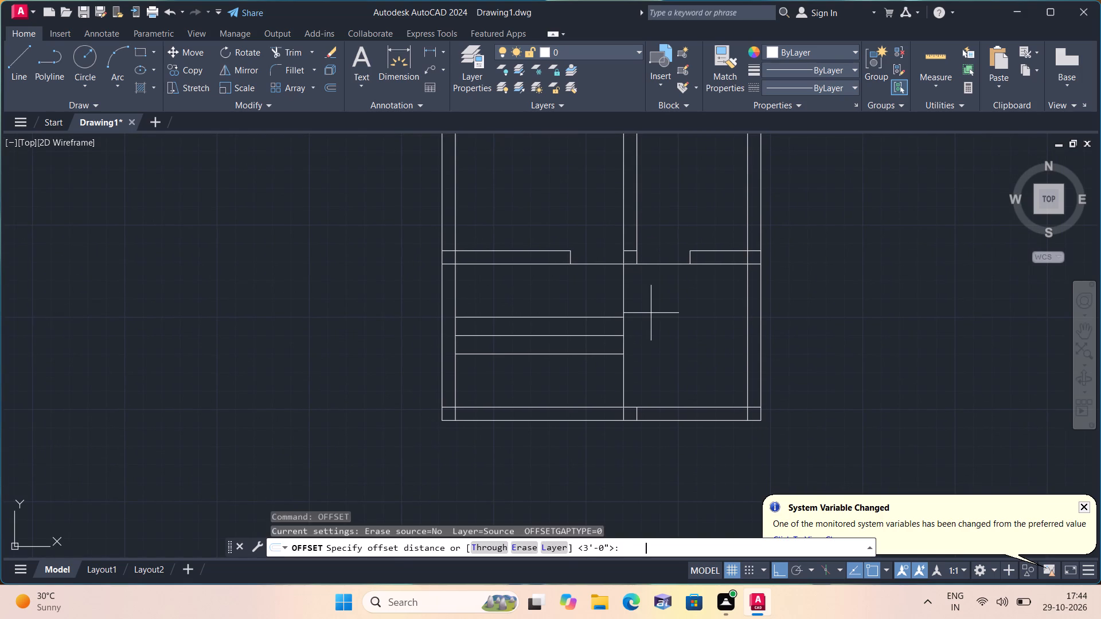
{"action": "type", "text": "10\""}
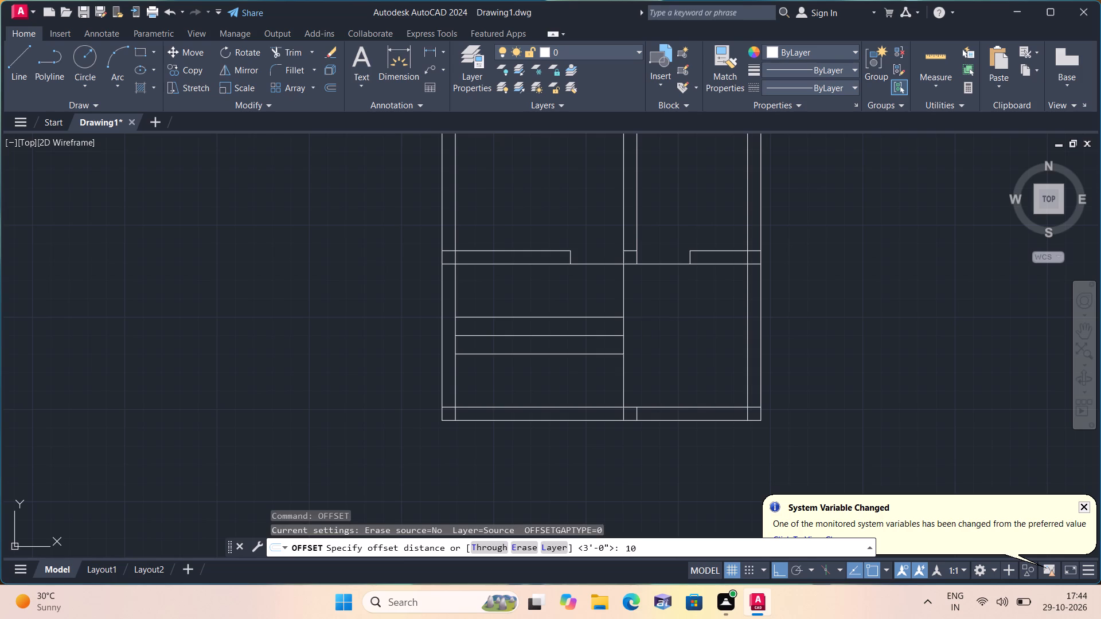
{"action": "key", "text": "space"}
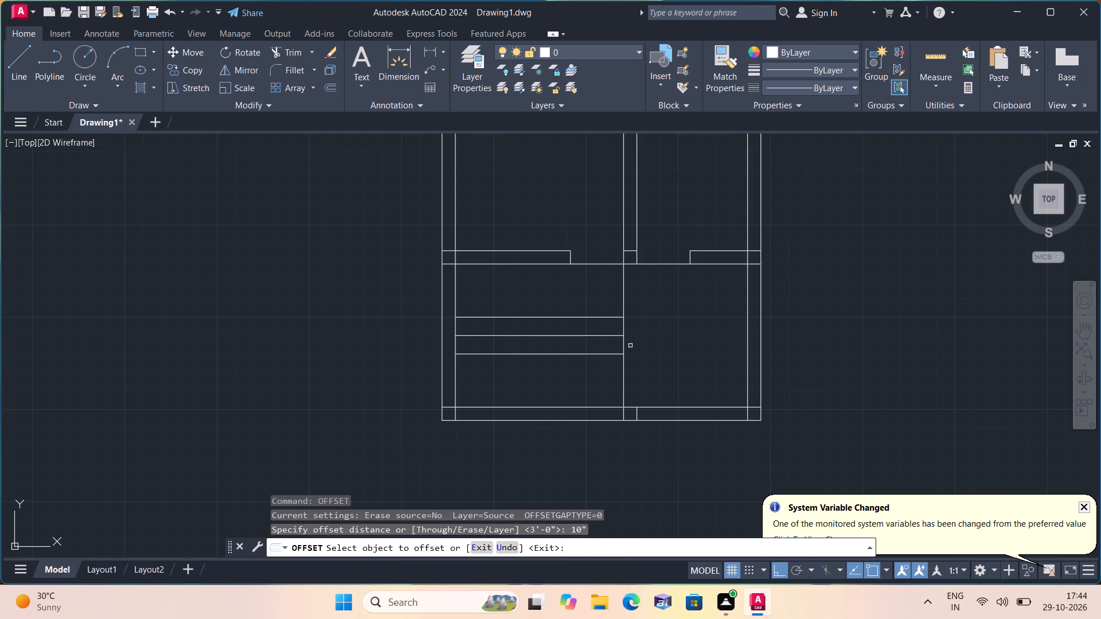
{"action": "left_click", "coordinate": [624, 346]}
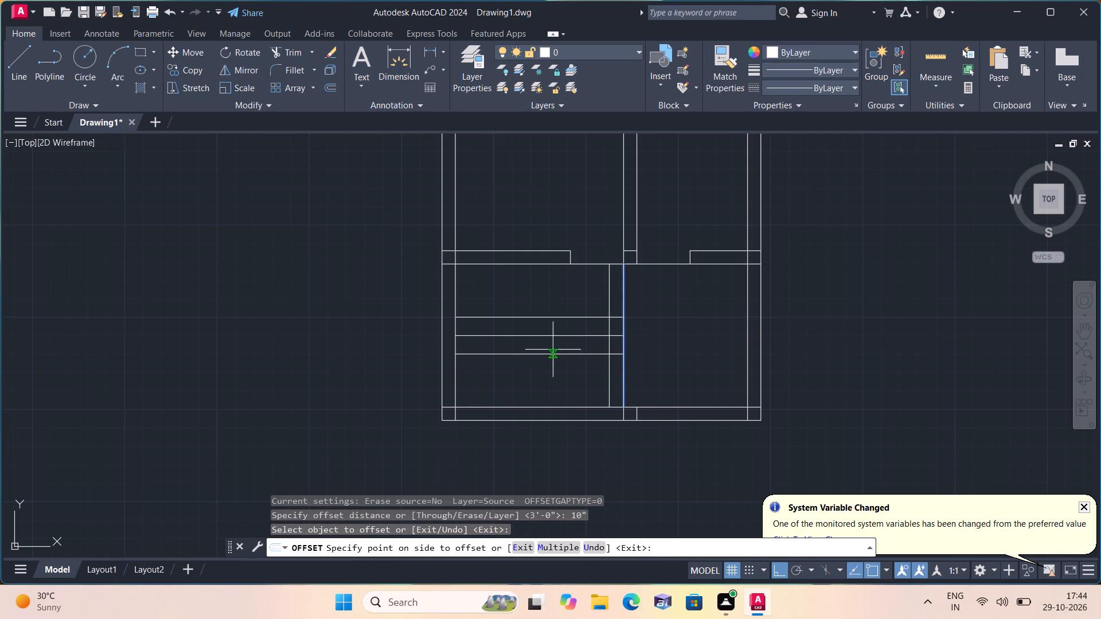
{"action": "left_click", "coordinate": [534, 371]}
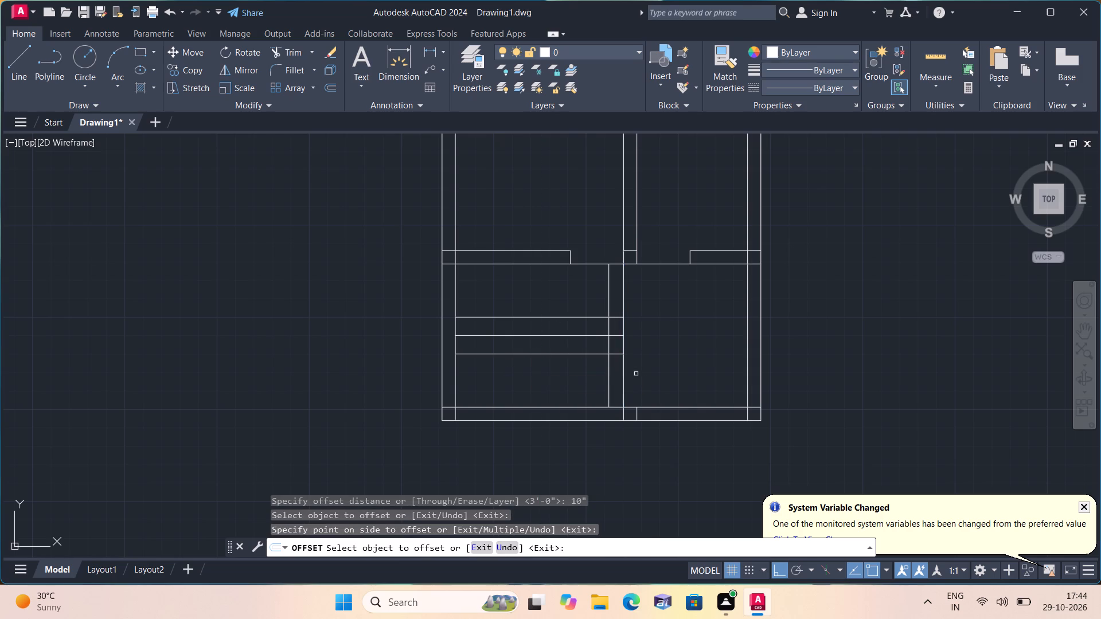
{"action": "left_click", "coordinate": [607, 373]}
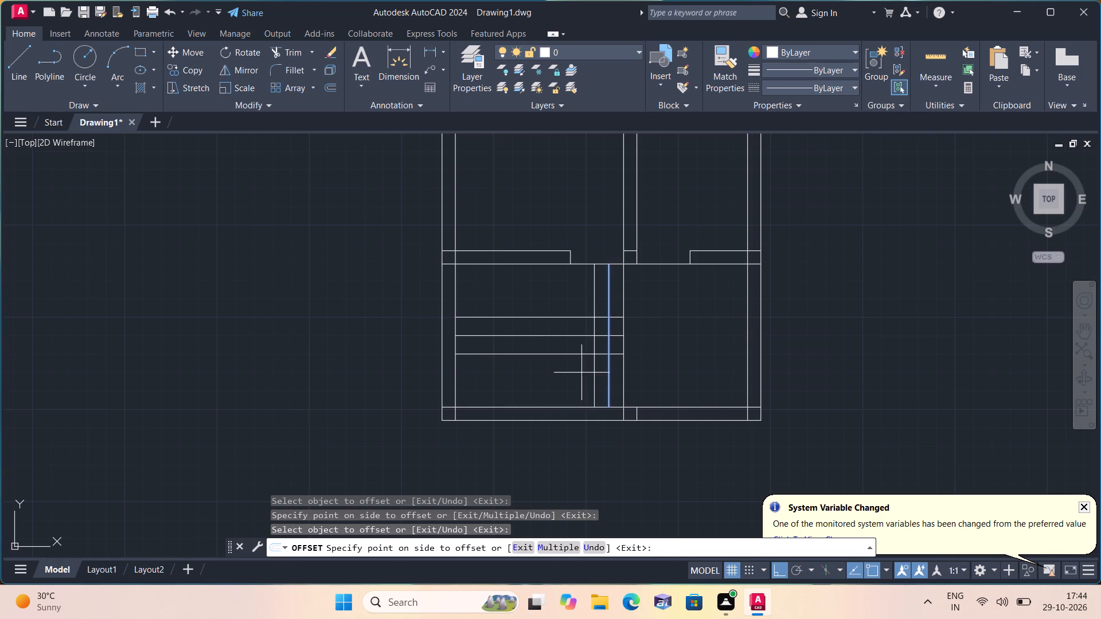
{"action": "left_click", "coordinate": [571, 371]}
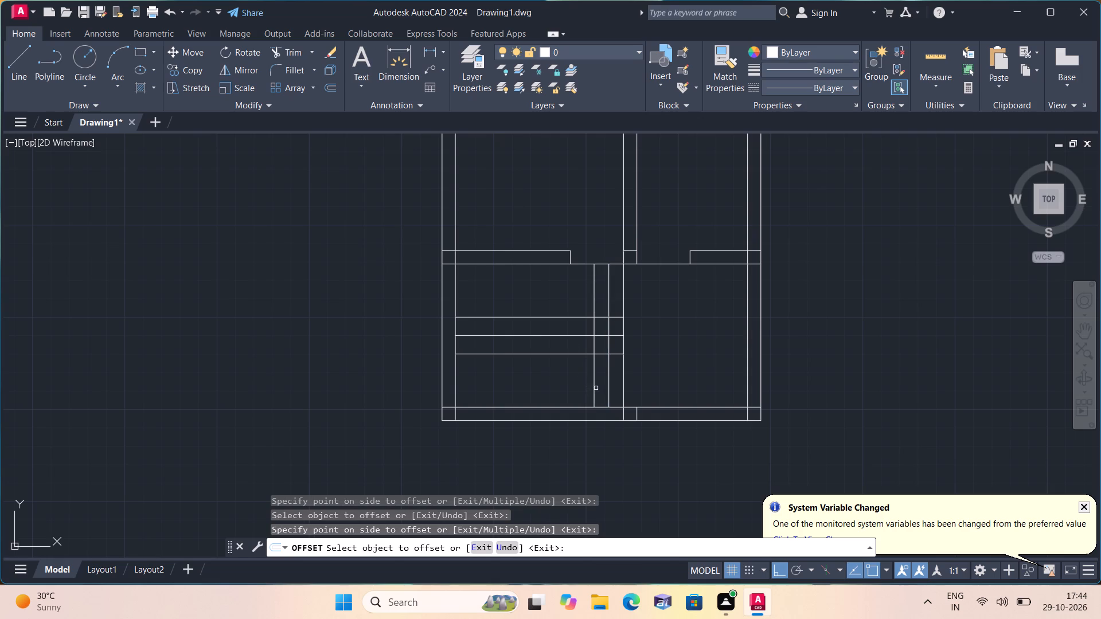
{"action": "left_click", "coordinate": [594, 387]}
{"action": "left_click", "coordinate": [578, 383]}
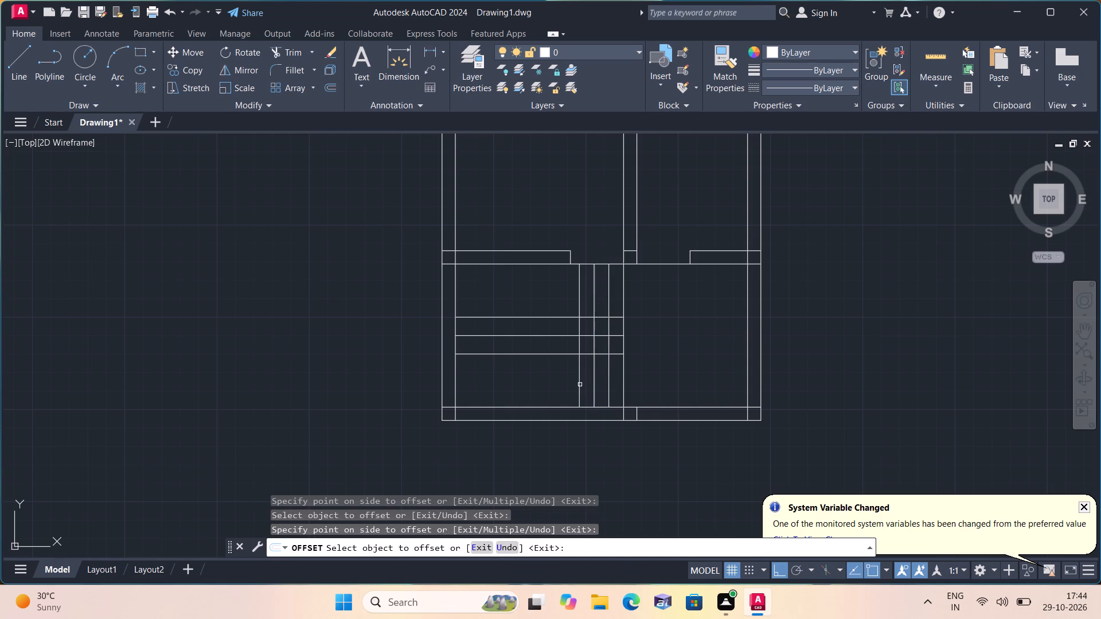
{"action": "left_click", "coordinate": [580, 385]}
{"action": "left_click", "coordinate": [550, 385]}
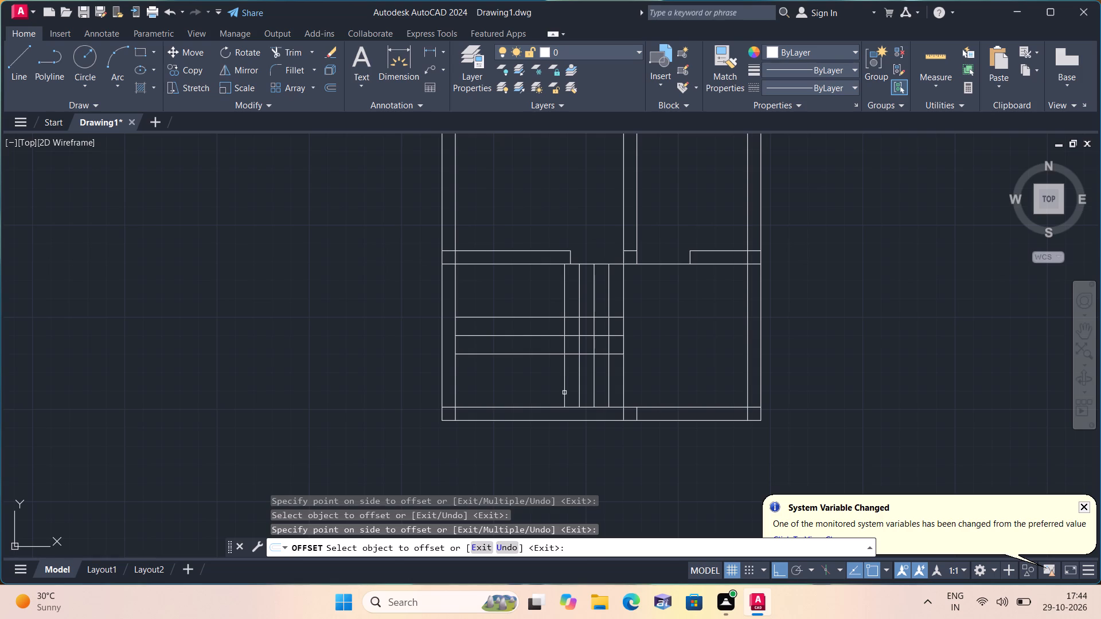
Offset the leftmost tread line 10" further left, repeating from each new copy to add four more tread lines.
{"action": "left_click", "coordinate": [564, 393]}
{"action": "left_click", "coordinate": [531, 377]}
{"action": "left_click", "coordinate": [550, 385]}
{"action": "left_click", "coordinate": [508, 370]}
{"action": "scroll", "coordinate": [602, 361], "scroll_direction": "up", "scroll_amount": 1}
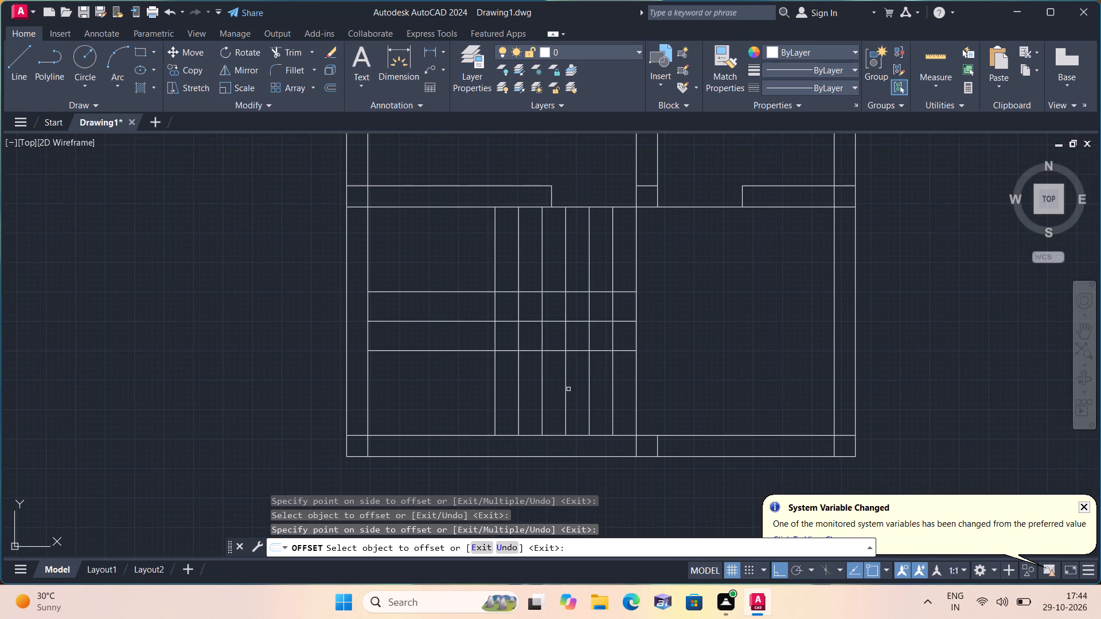
{"action": "left_click", "coordinate": [495, 375]}
{"action": "left_click", "coordinate": [475, 370]}
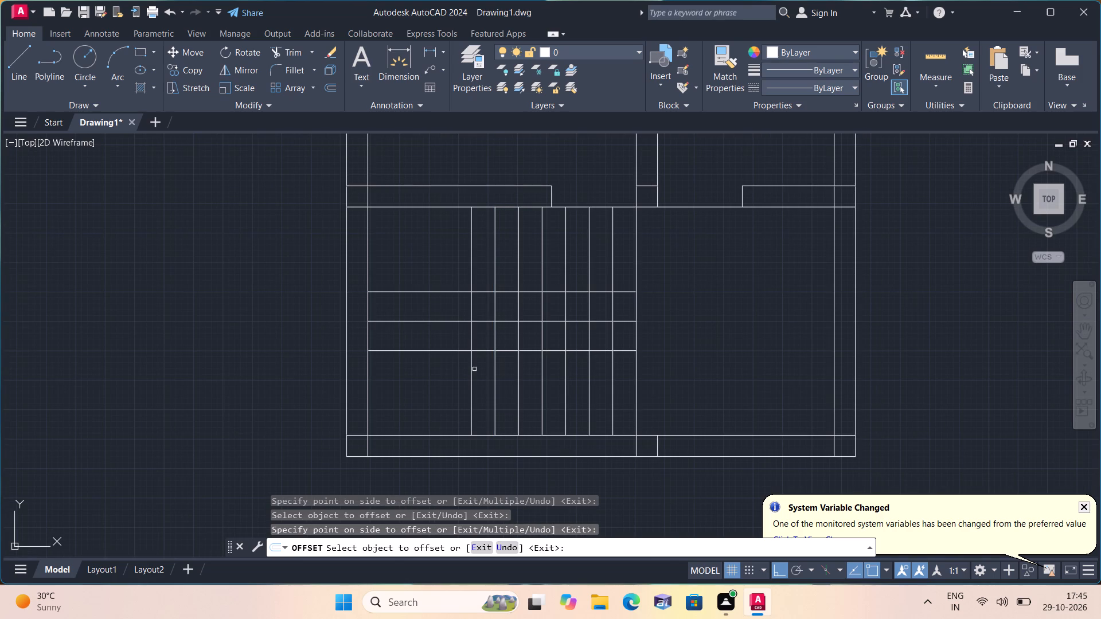
{"action": "left_click", "coordinate": [471, 367]}
{"action": "left_click", "coordinate": [424, 367]}
{"action": "key", "text": "space"}
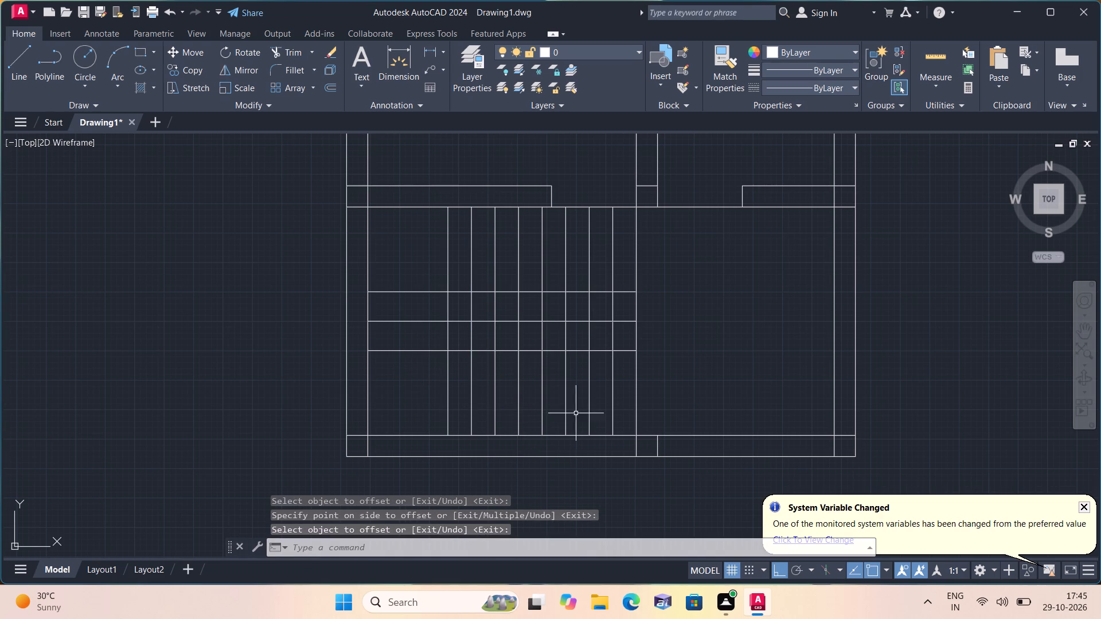
Trim the three rightmost tread lines and the vertical dividing line between the fourth cross wall and the upper 3' offset line.
{"action": "scroll", "coordinate": [637, 404], "scroll_direction": "down", "scroll_amount": 1}
{"action": "scroll", "coordinate": [559, 300], "scroll_direction": "up", "scroll_amount": 1}
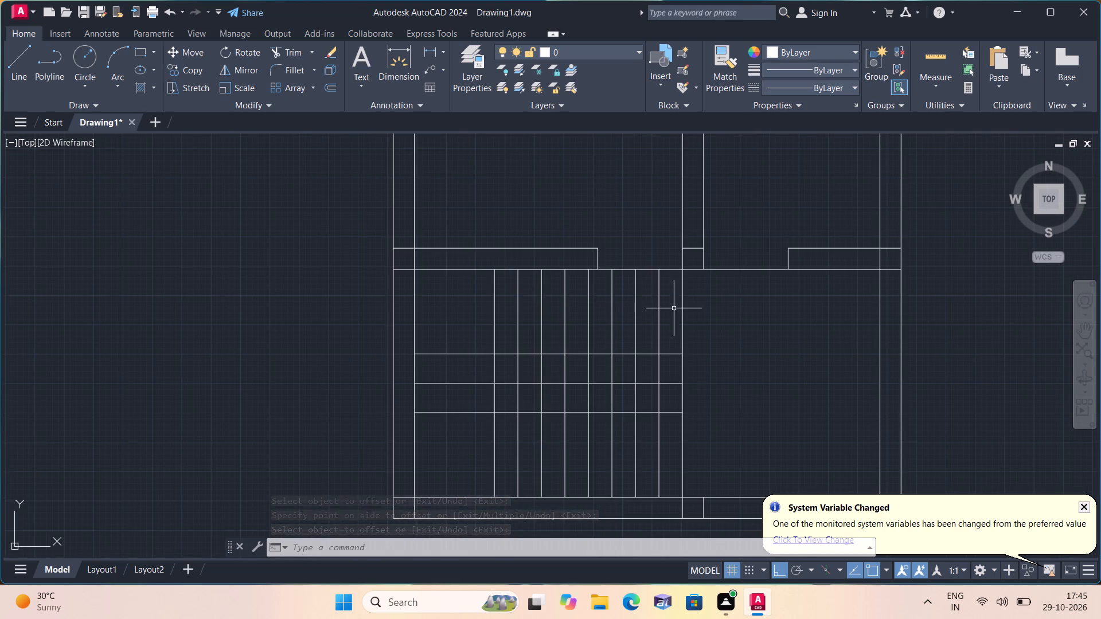
{"action": "type", "text": "trim"}
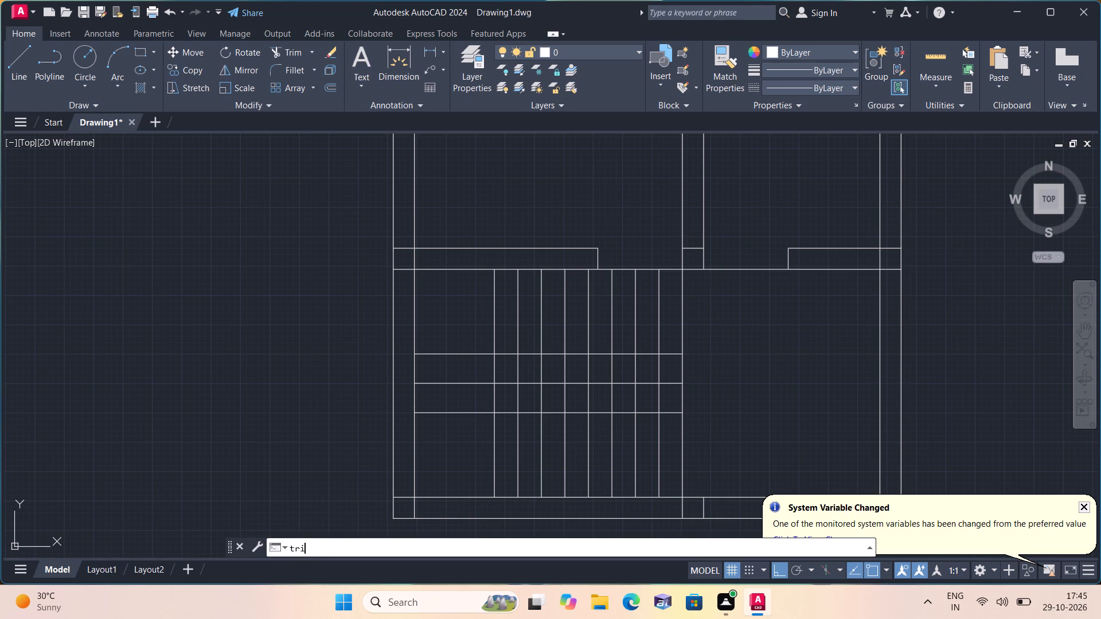
{"action": "key", "text": "space"}
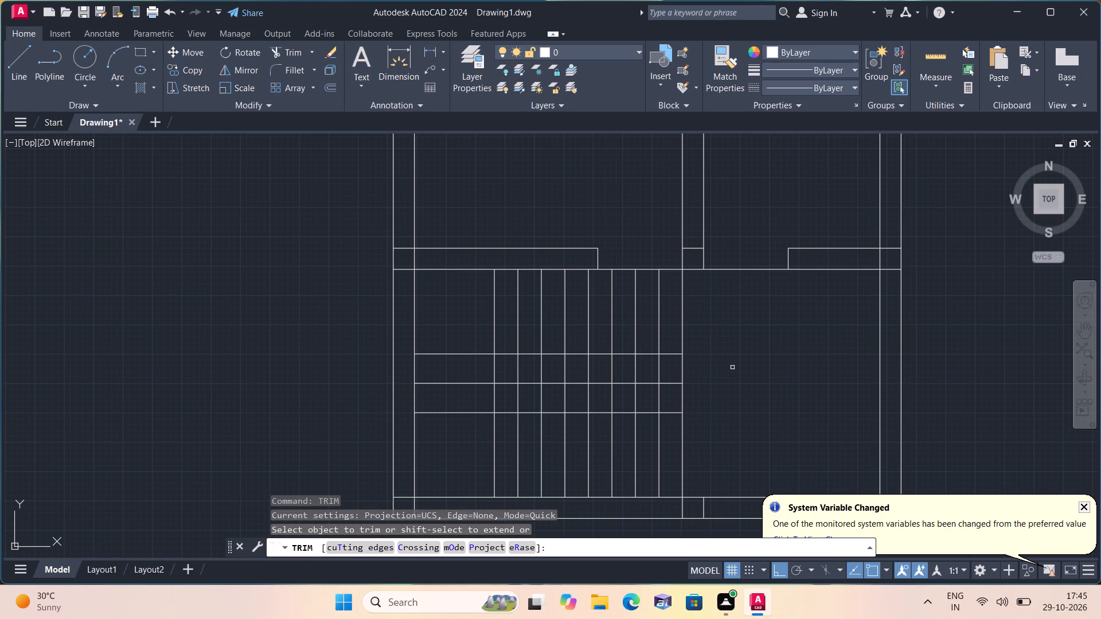
{"action": "middle_click_drag", "start_coordinate": [724, 366], "coordinate": [665, 323]}
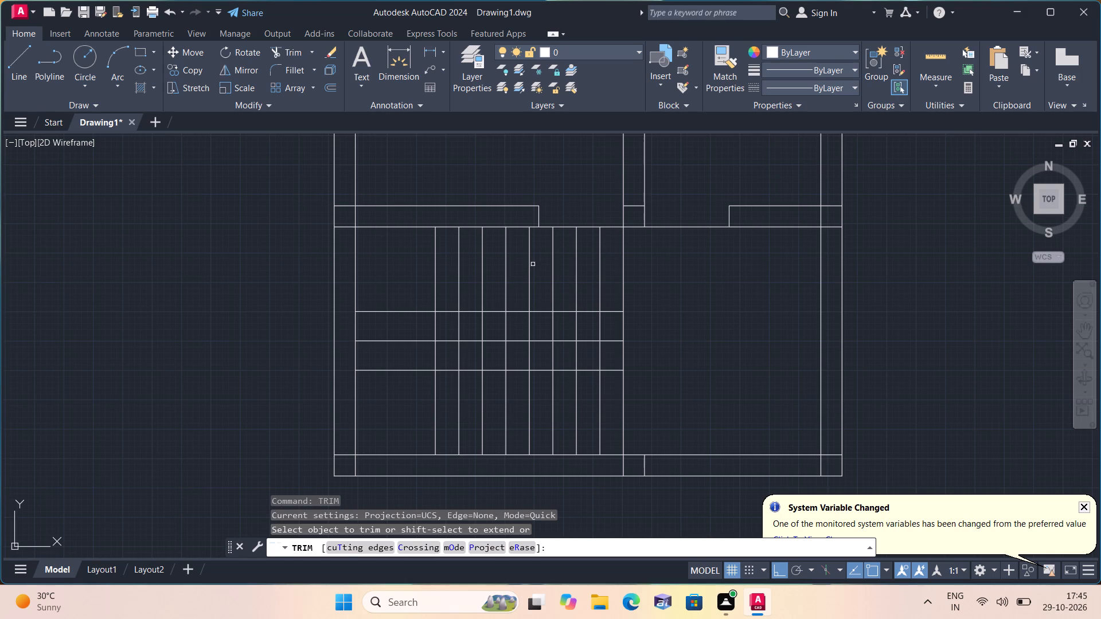
{"action": "left_click_drag", "start_coordinate": [540, 269], "coordinate": [617, 302]}
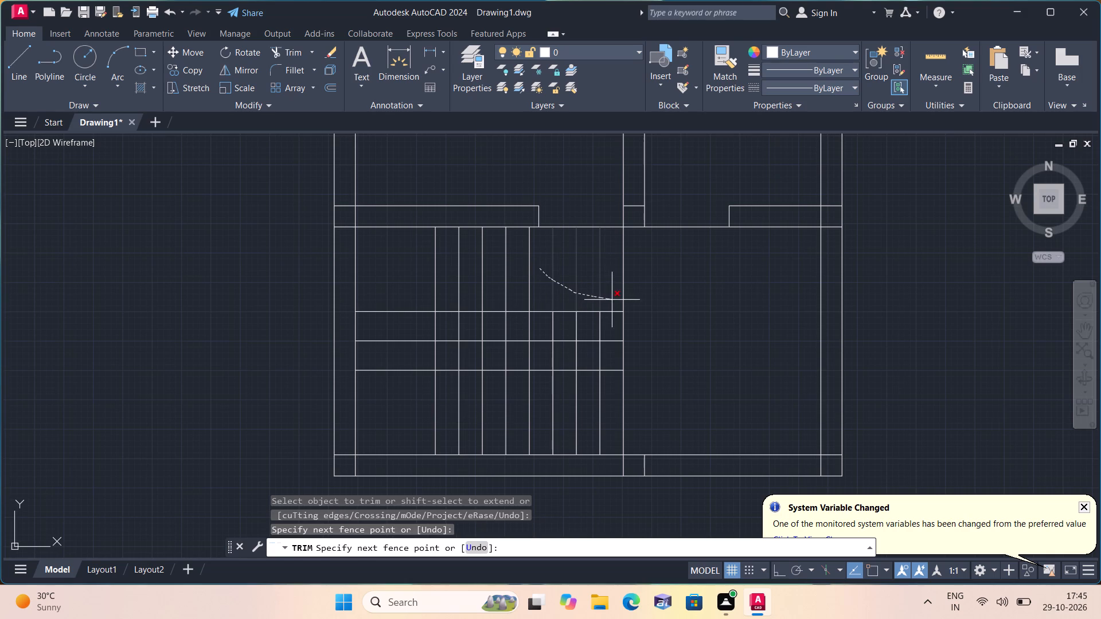
{"action": "left_click_drag", "start_coordinate": [617, 302], "coordinate": [645, 314]}
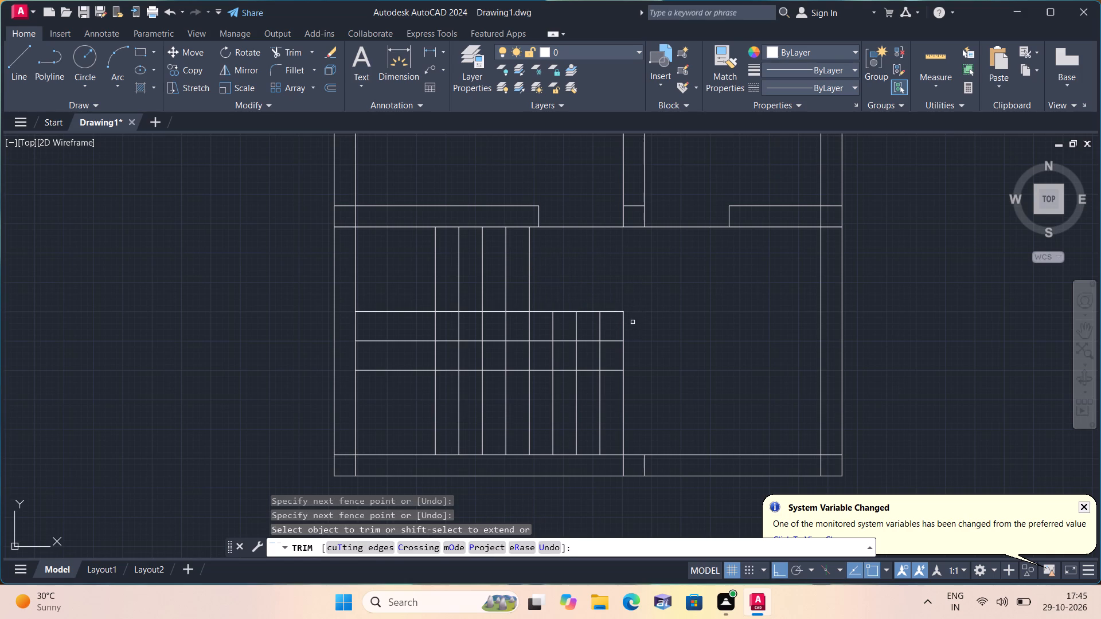
Trim the tread lines and leftover horizontal pieces between the two flights, keeping the landing lines beside the left outer wall.
{"action": "left_click_drag", "start_coordinate": [578, 297], "coordinate": [635, 363]}
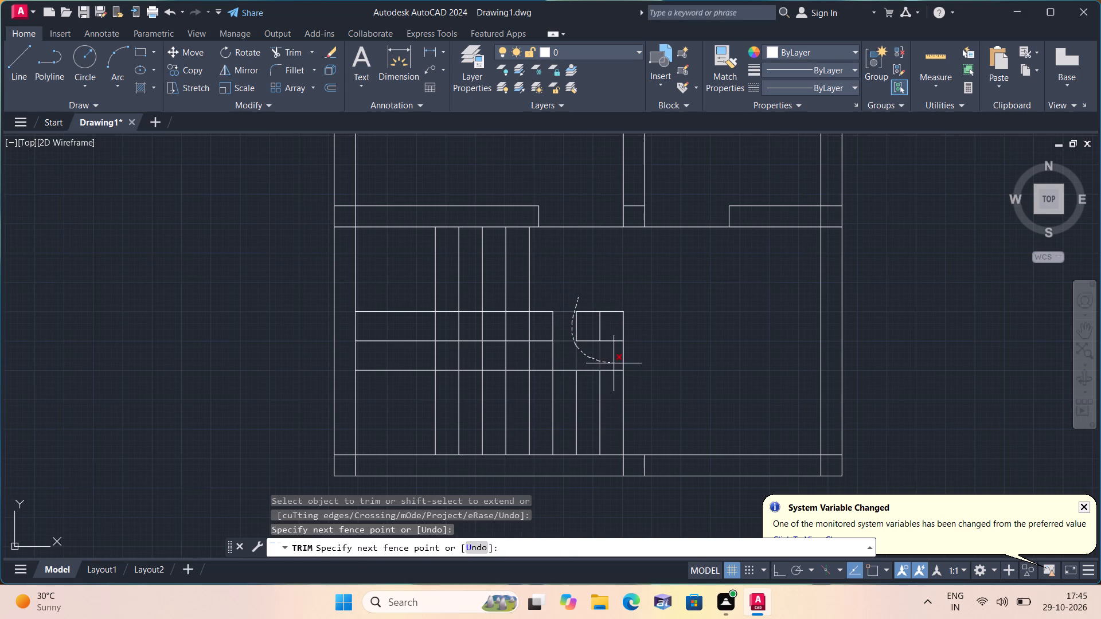
{"action": "left_click_drag", "start_coordinate": [635, 363], "coordinate": [647, 359]}
{"action": "middle_click_drag", "start_coordinate": [628, 347], "coordinate": [646, 401]}
{"action": "left_click", "coordinate": [662, 385]}
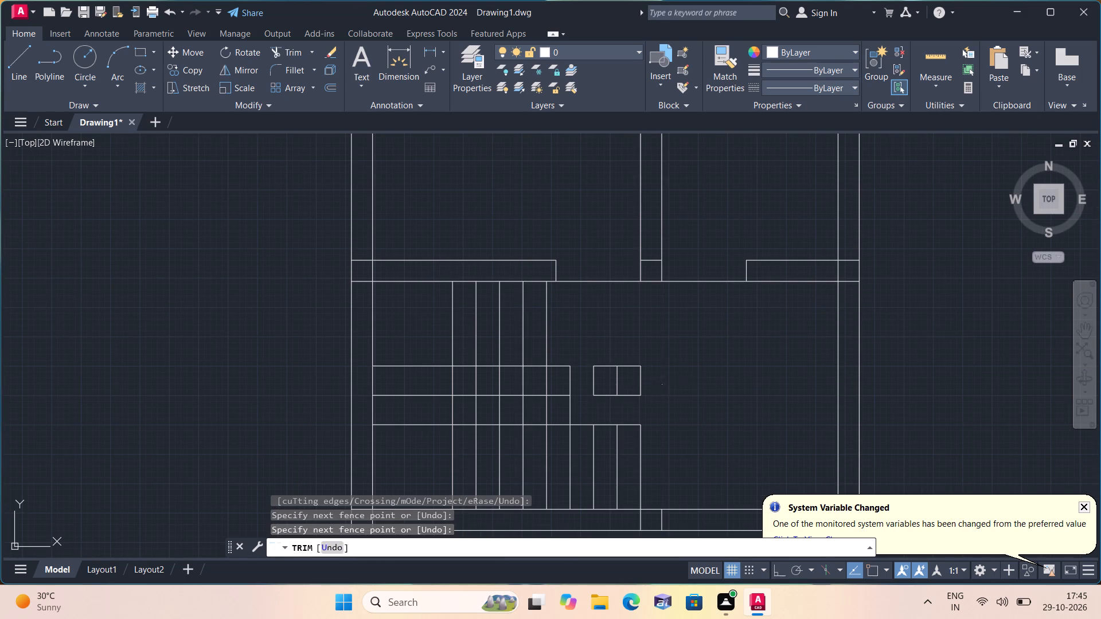
{"action": "left_click", "coordinate": [467, 383]}
{"action": "left_click_drag", "start_coordinate": [470, 385], "coordinate": [493, 416]}
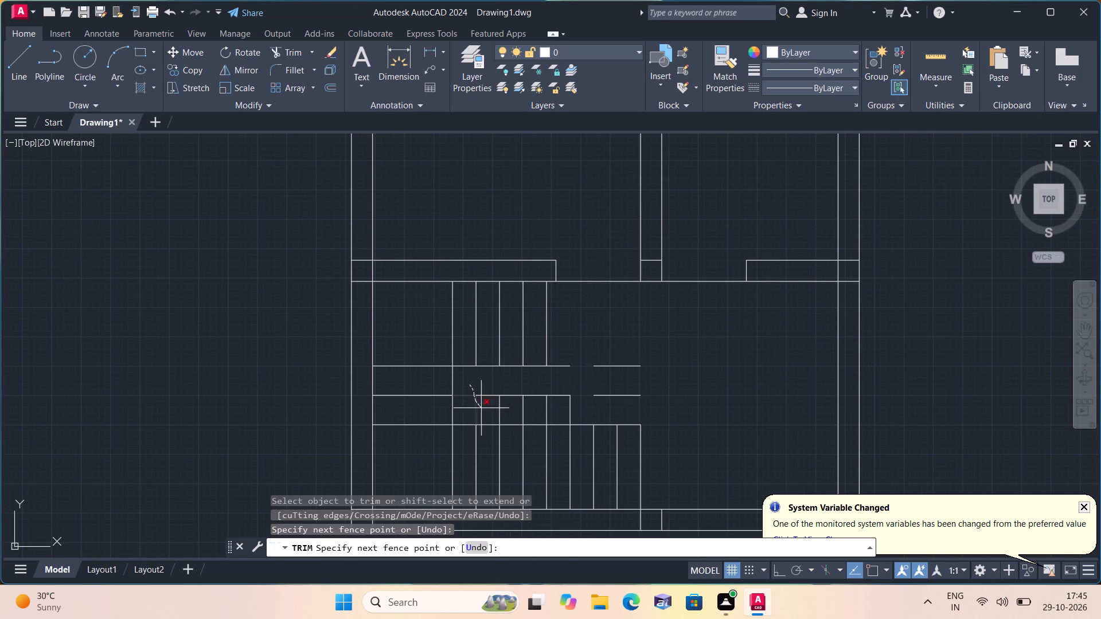
{"action": "left_click_drag", "start_coordinate": [493, 416], "coordinate": [601, 414]}
{"action": "left_click_drag", "start_coordinate": [606, 410], "coordinate": [606, 395]}
{"action": "left_click_drag", "start_coordinate": [606, 395], "coordinate": [615, 349]}
{"action": "left_click_drag", "start_coordinate": [563, 354], "coordinate": [563, 356]}
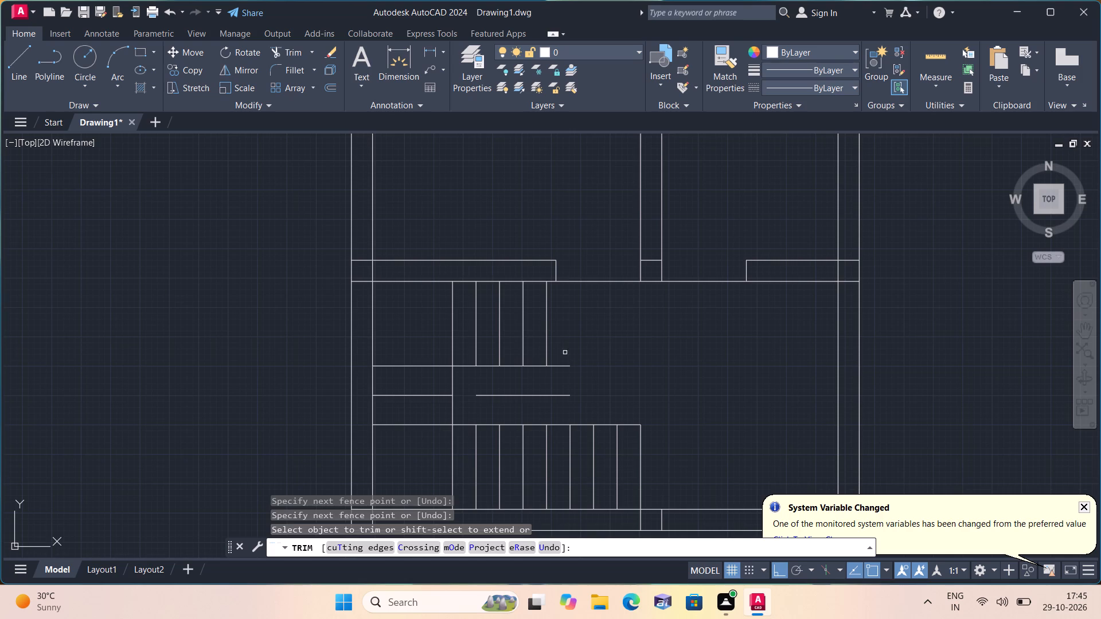
{"action": "left_click_drag", "start_coordinate": [563, 356], "coordinate": [565, 402]}
{"action": "key", "text": "space"}
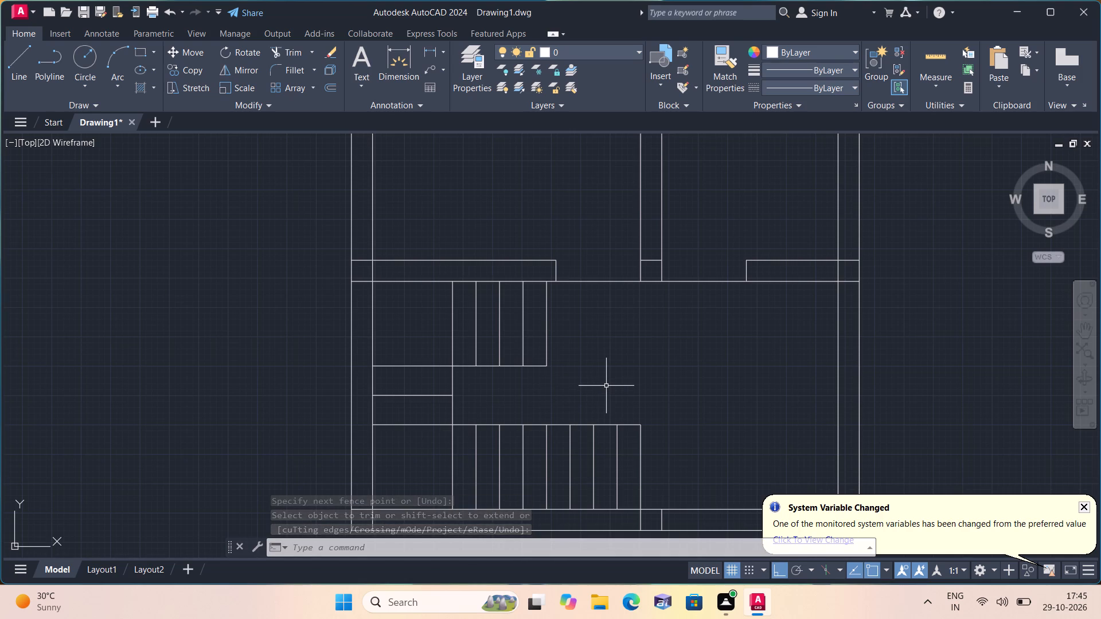
Draw a diagonal winder line from the upper flight's inner landing corner to the bay's upper-left inside wall corner.
{"action": "key", "text": "l"}
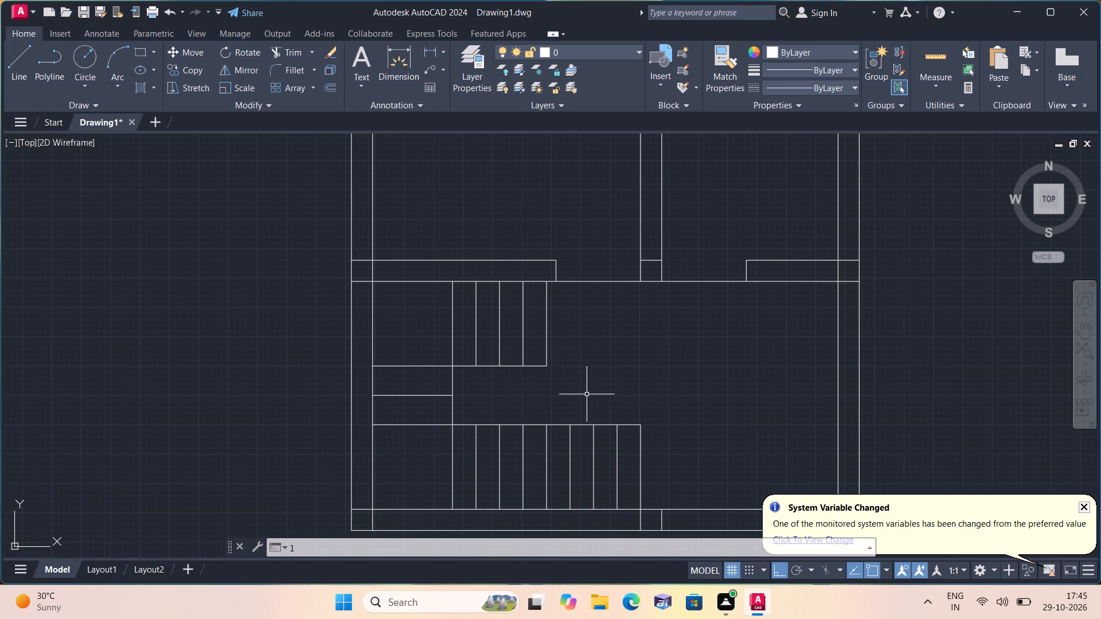
{"action": "key", "text": "space"}
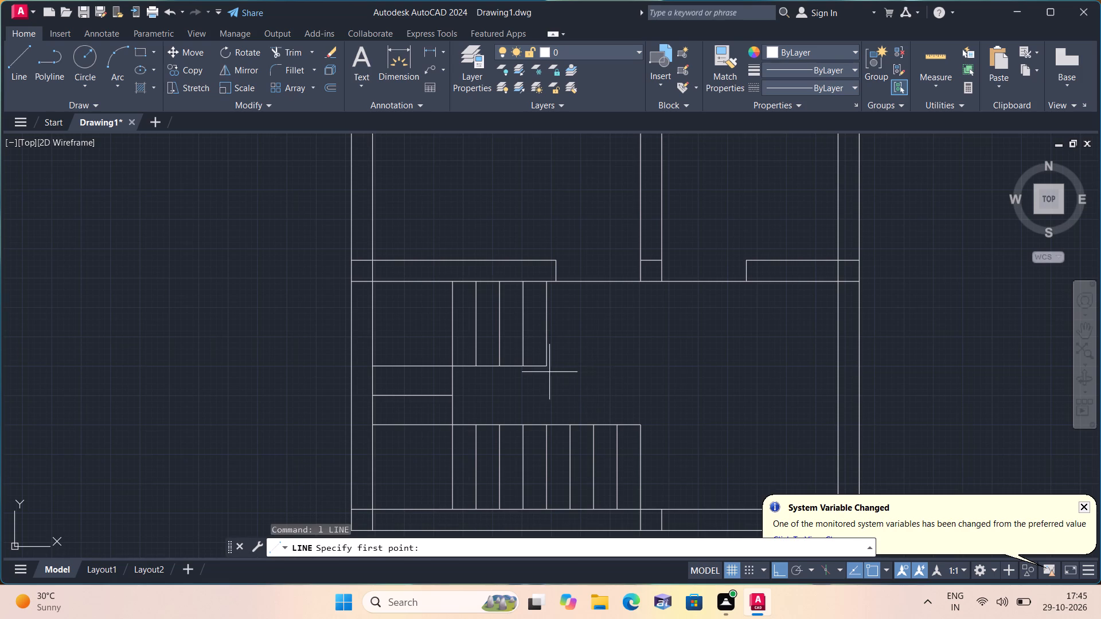
{"action": "scroll", "coordinate": [410, 326], "scroll_direction": "up", "scroll_amount": 1}
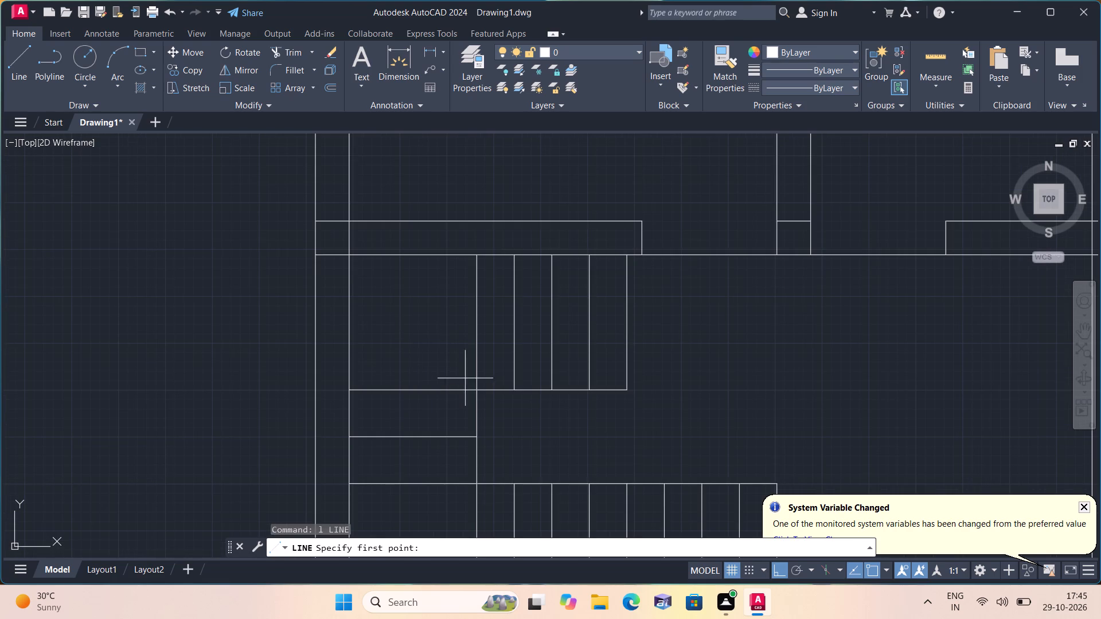
{"action": "left_click", "coordinate": [474, 393]}
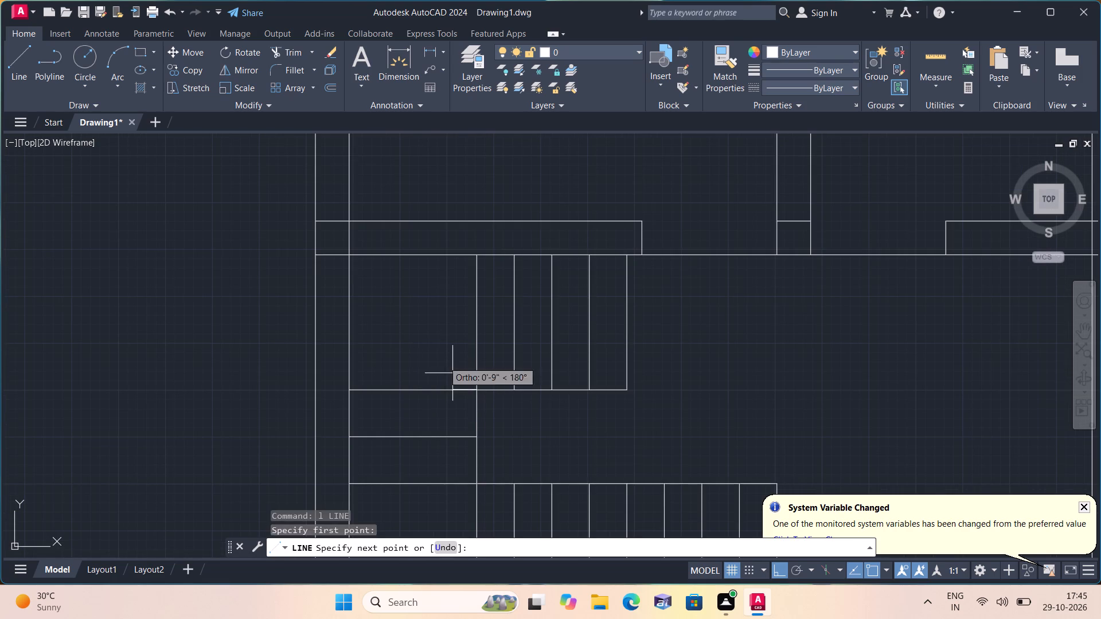
{"action": "left_click", "coordinate": [352, 254]}
{"action": "key", "text": "space"}
Draw a matching diagonal winder line from the lower flight's inner landing corner to the bay's lower-left inside wall corner.
{"action": "scroll", "coordinate": [403, 349], "scroll_direction": "down", "scroll_amount": 1}
{"action": "middle_click_drag", "start_coordinate": [394, 314], "coordinate": [399, 296]}
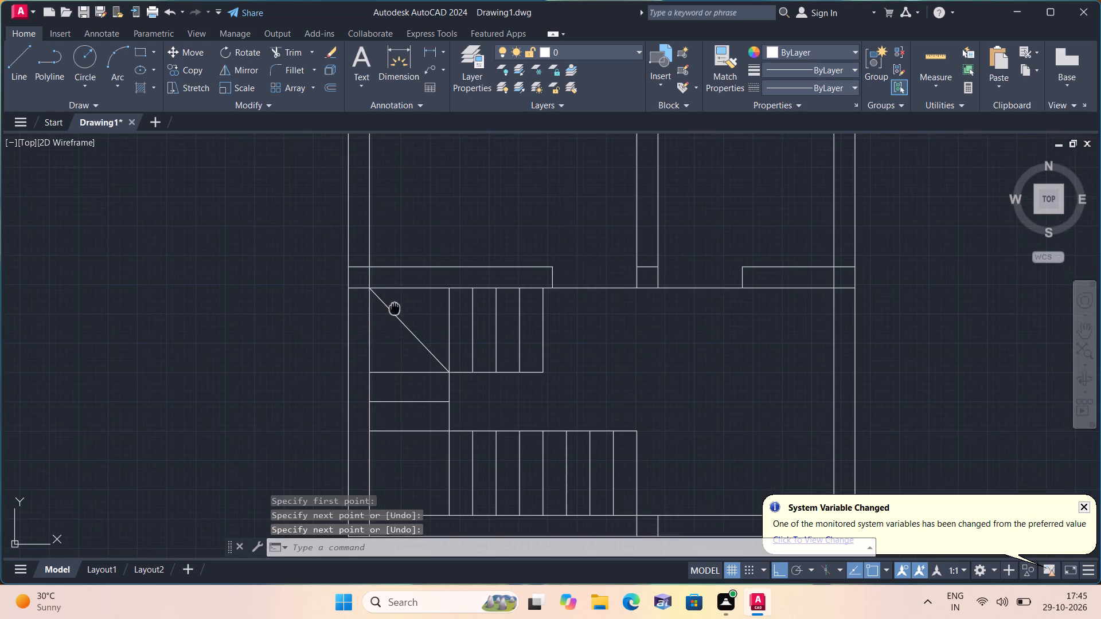
{"action": "middle_click_drag", "start_coordinate": [399, 296], "coordinate": [410, 267]}
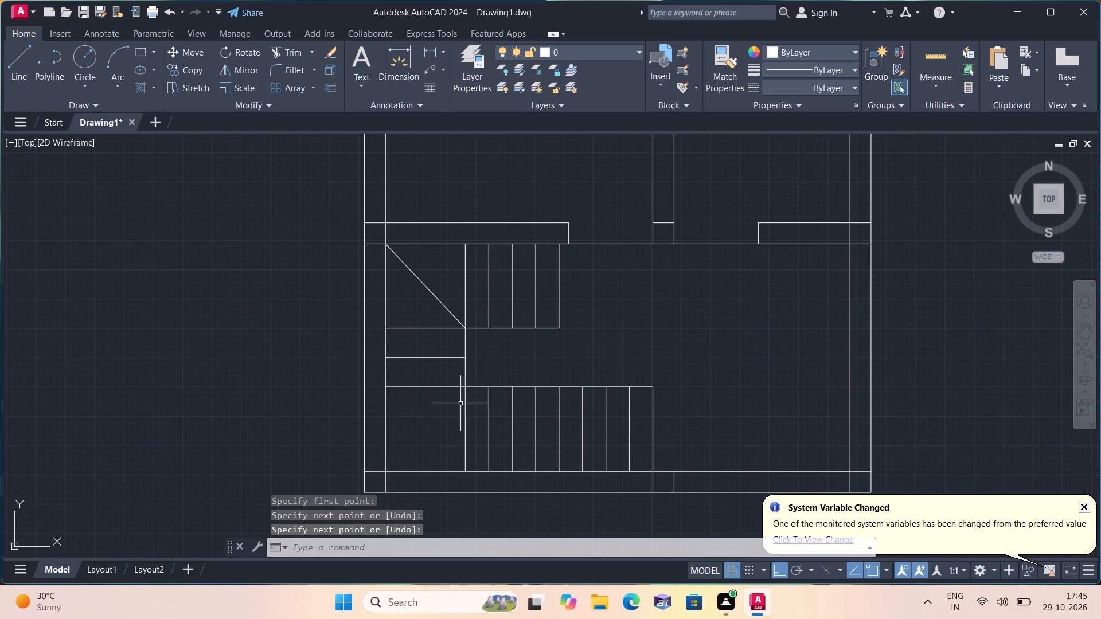
{"action": "key", "text": "space"}
{"action": "left_click", "coordinate": [467, 387]}
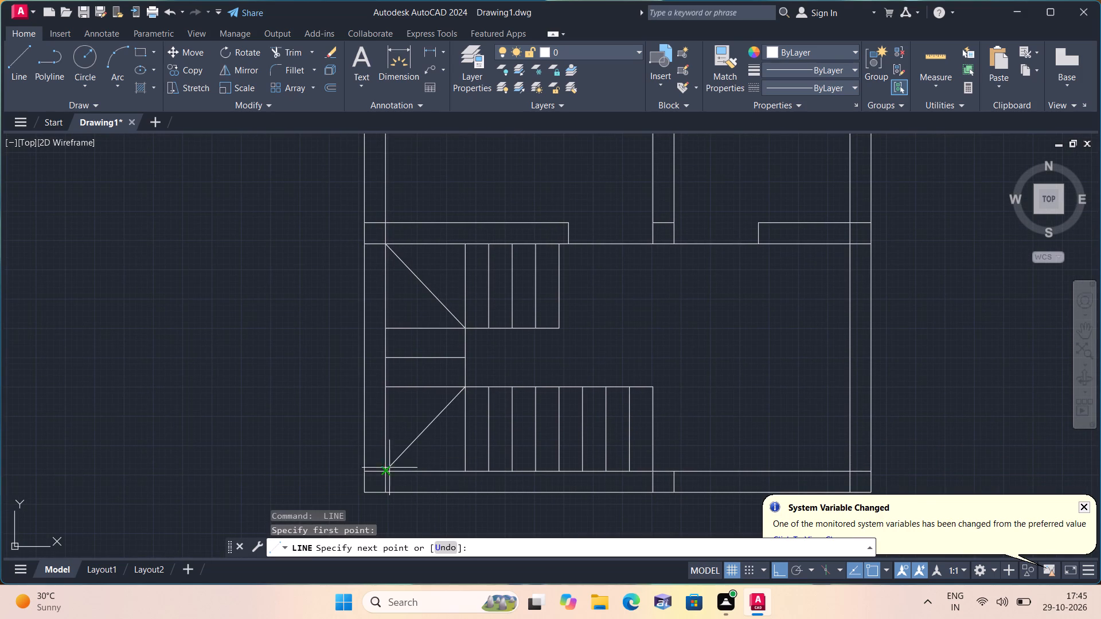
{"action": "left_click", "coordinate": [385, 469]}
{"action": "key", "text": "space"}
Draw the stair walking line from the upper flight's end-line midpoint through both diagonals' midpoints to just past the lower flight's right end.
{"action": "middle_click_drag", "start_coordinate": [458, 349], "coordinate": [440, 413]}
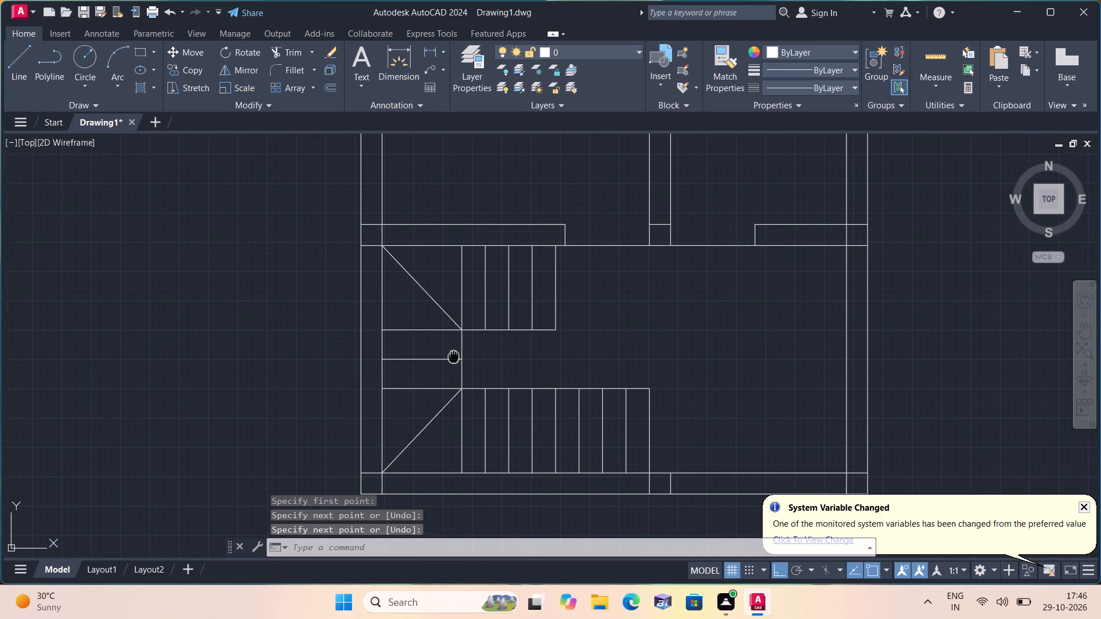
{"action": "middle_click_drag", "start_coordinate": [440, 413], "coordinate": [440, 421]}
{"action": "key", "text": "space"}
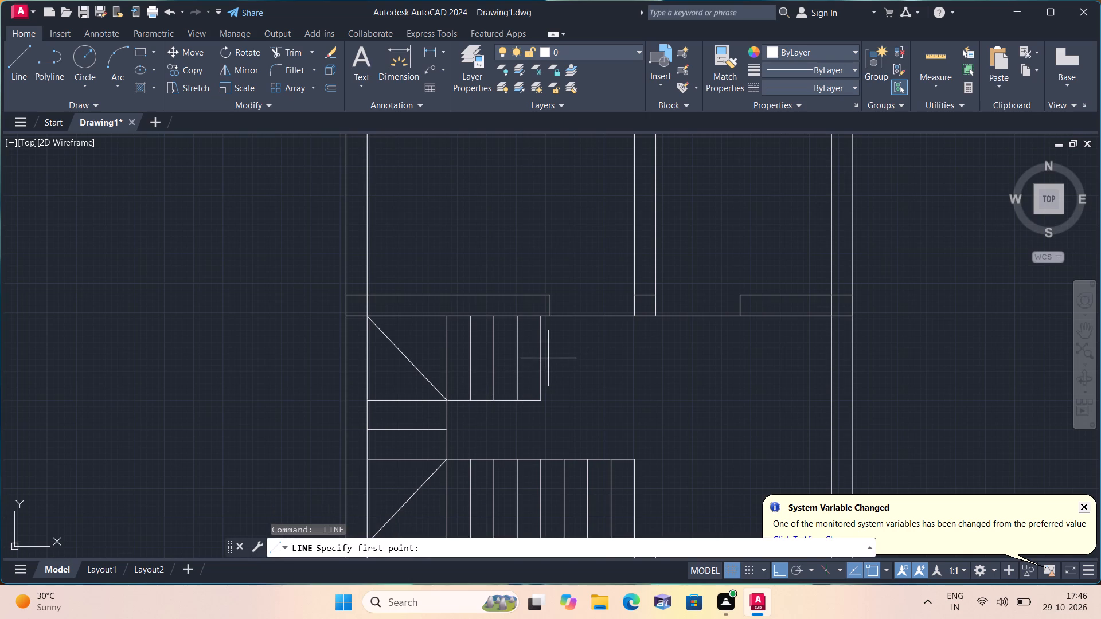
{"action": "left_click", "coordinate": [540, 355]}
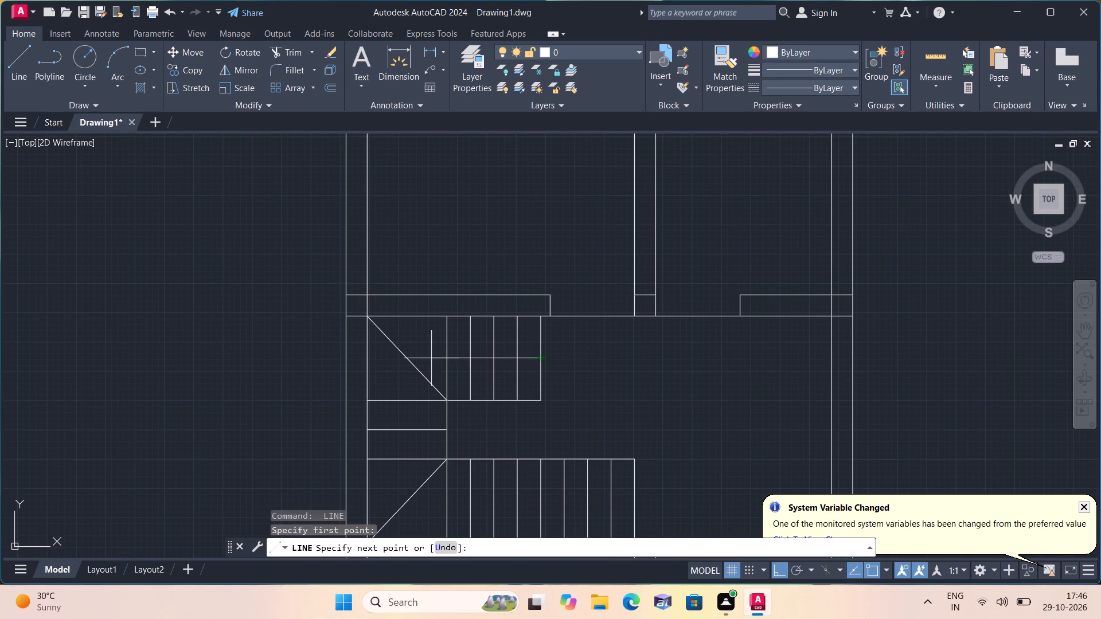
{"action": "left_click", "coordinate": [405, 362]}
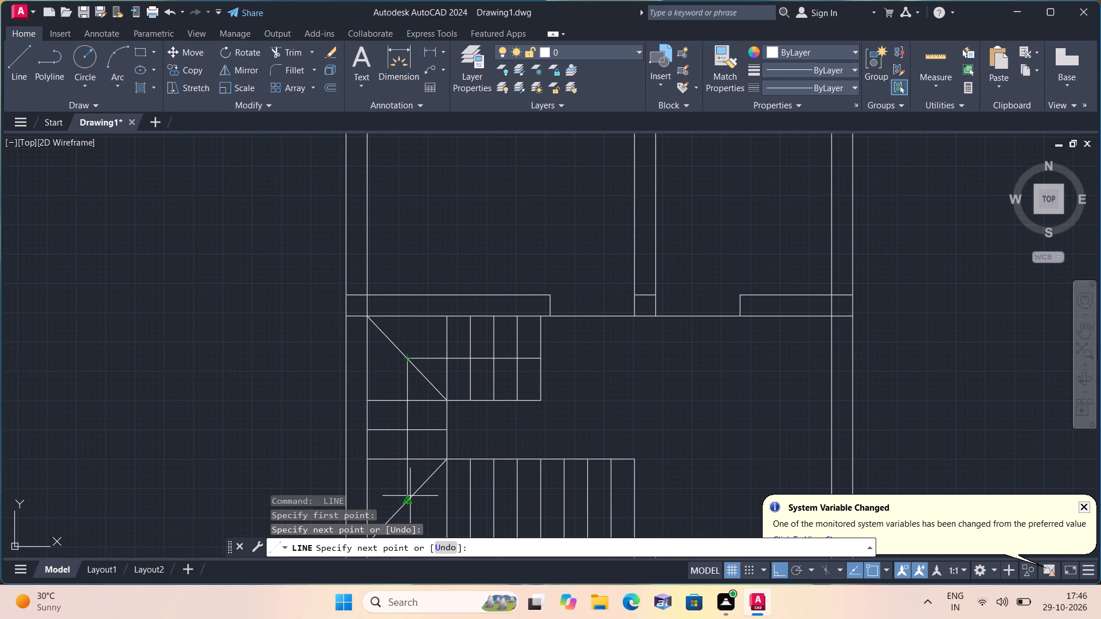
{"action": "left_click", "coordinate": [410, 496]}
{"action": "middle_click_drag", "start_coordinate": [498, 496], "coordinate": [467, 441]}
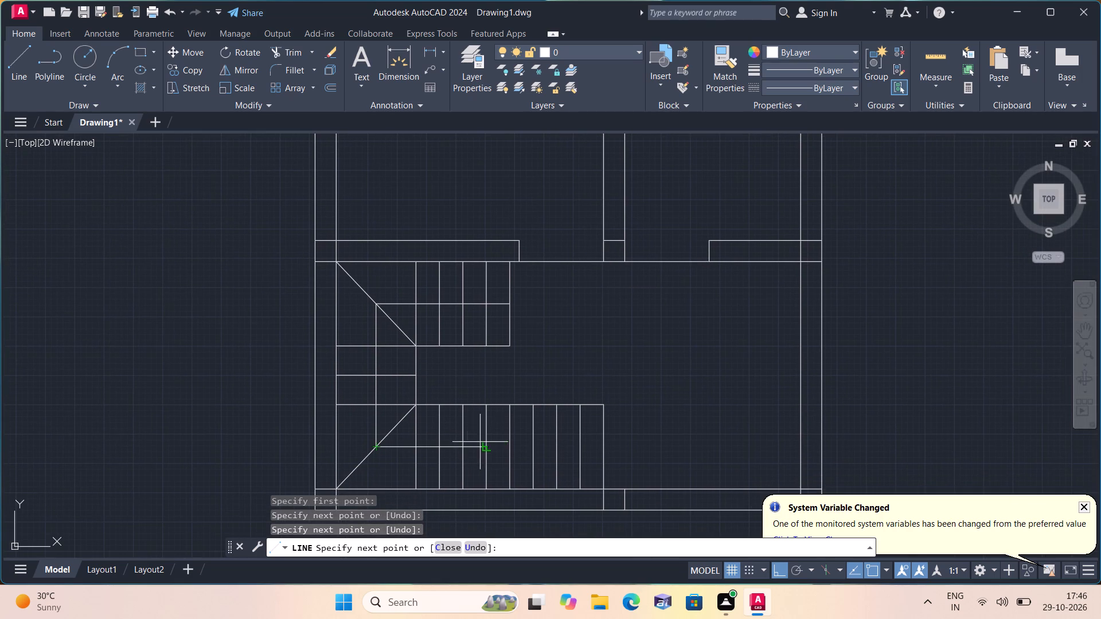
{"action": "left_click", "coordinate": [624, 444]}
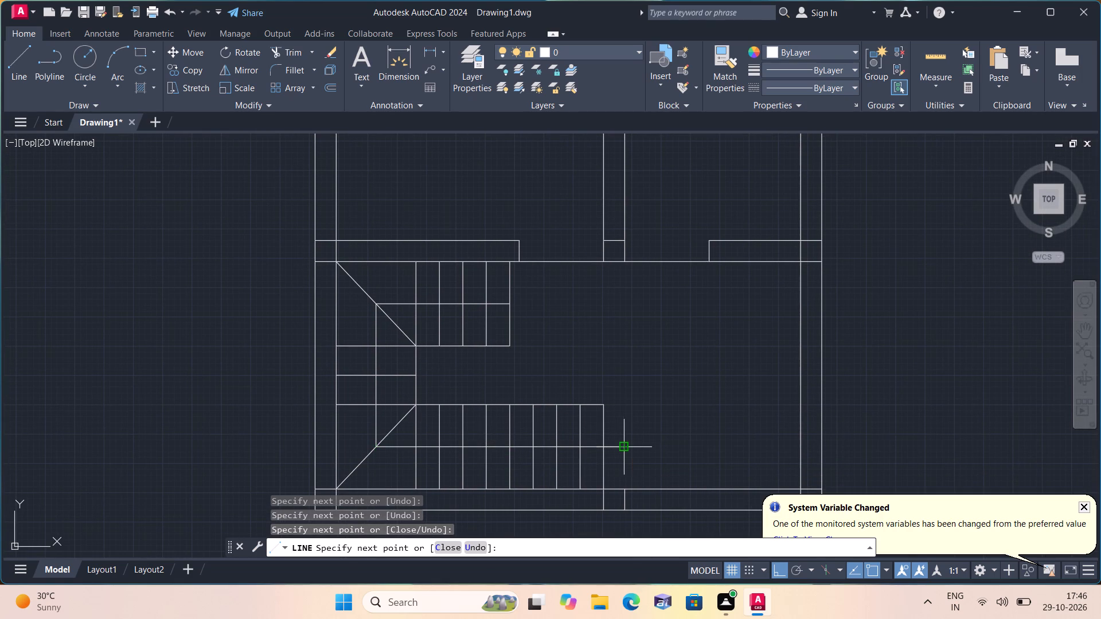
With Ortho off, add a short arrowhead stroke sloping up and back from the walking line's lower right end.
{"action": "scroll", "coordinate": [624, 444], "scroll_direction": "up", "scroll_amount": 3}
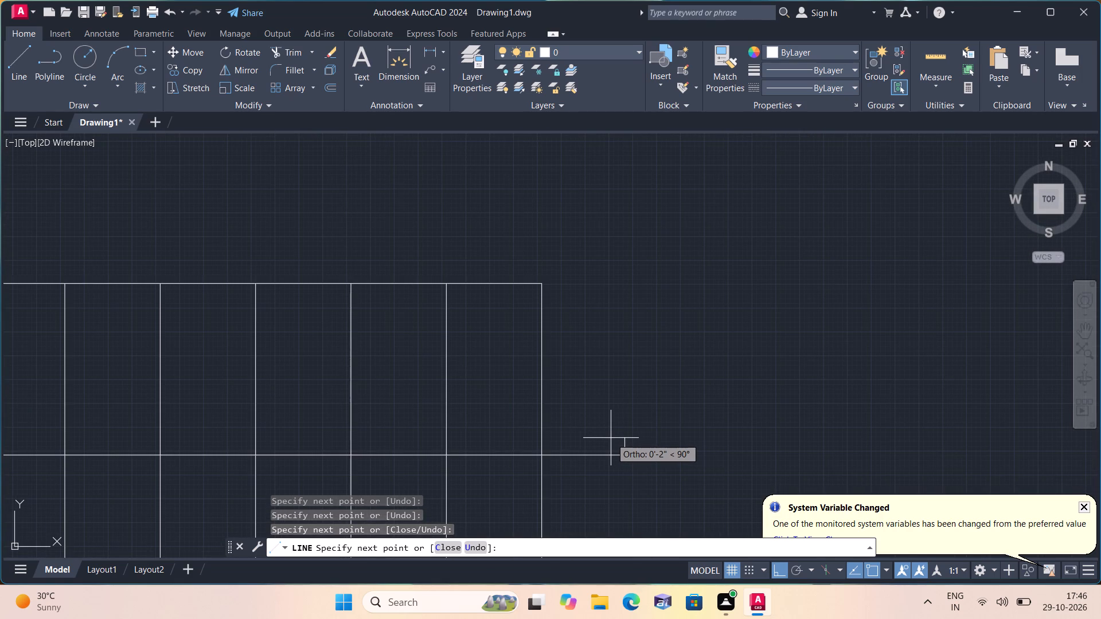
{"action": "scroll", "coordinate": [611, 438], "scroll_direction": "up", "scroll_amount": 1}
{"action": "key", "text": "F8"}
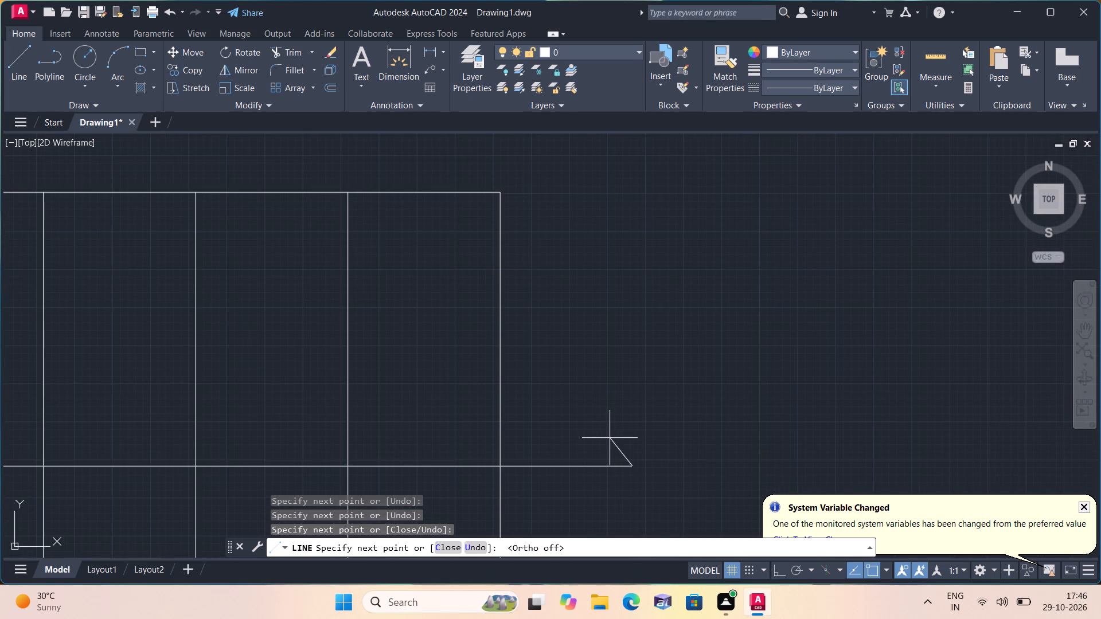
{"action": "left_click", "coordinate": [606, 445]}
{"action": "key", "text": "F8"}
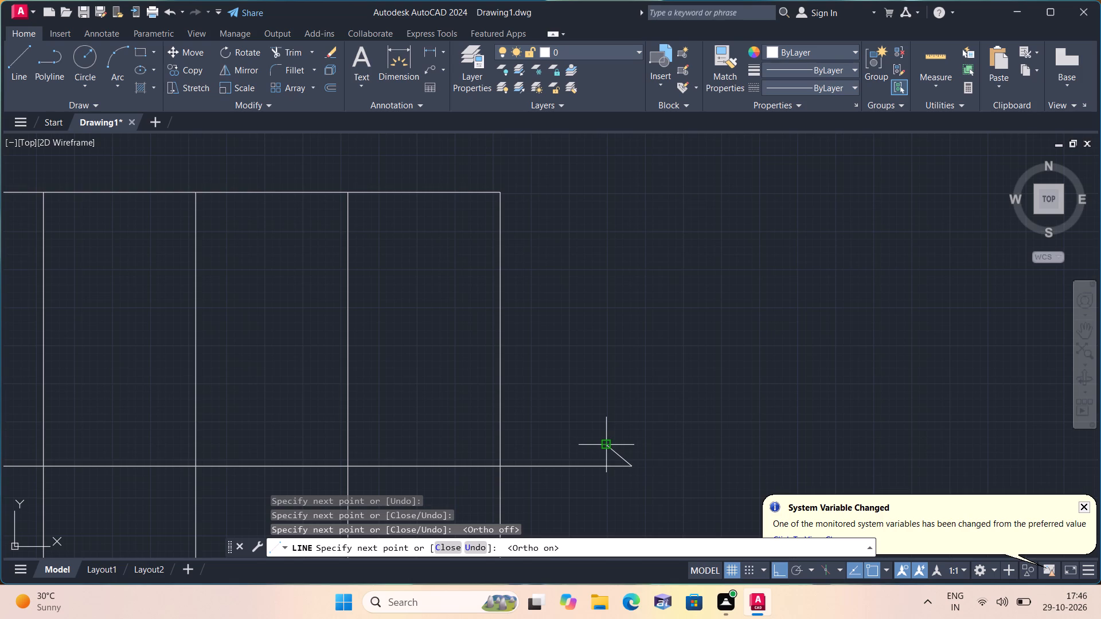
{"action": "scroll", "coordinate": [614, 464], "scroll_direction": "up", "scroll_amount": 1}
{"action": "key", "text": "F8"}
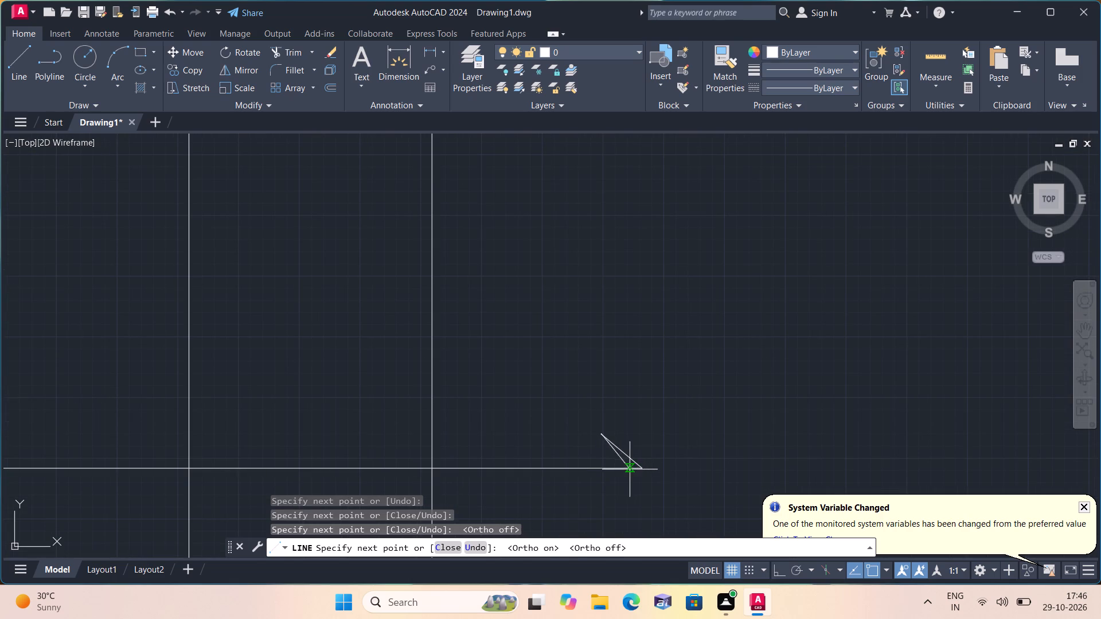
{"action": "key", "text": "Escape"}
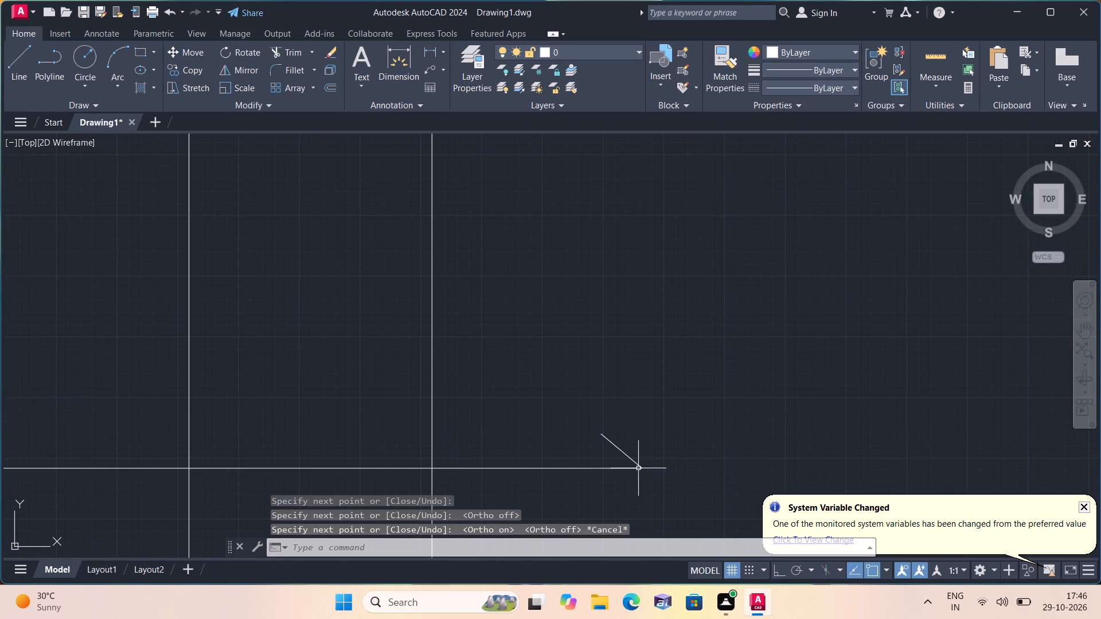
{"action": "key", "text": "space"}
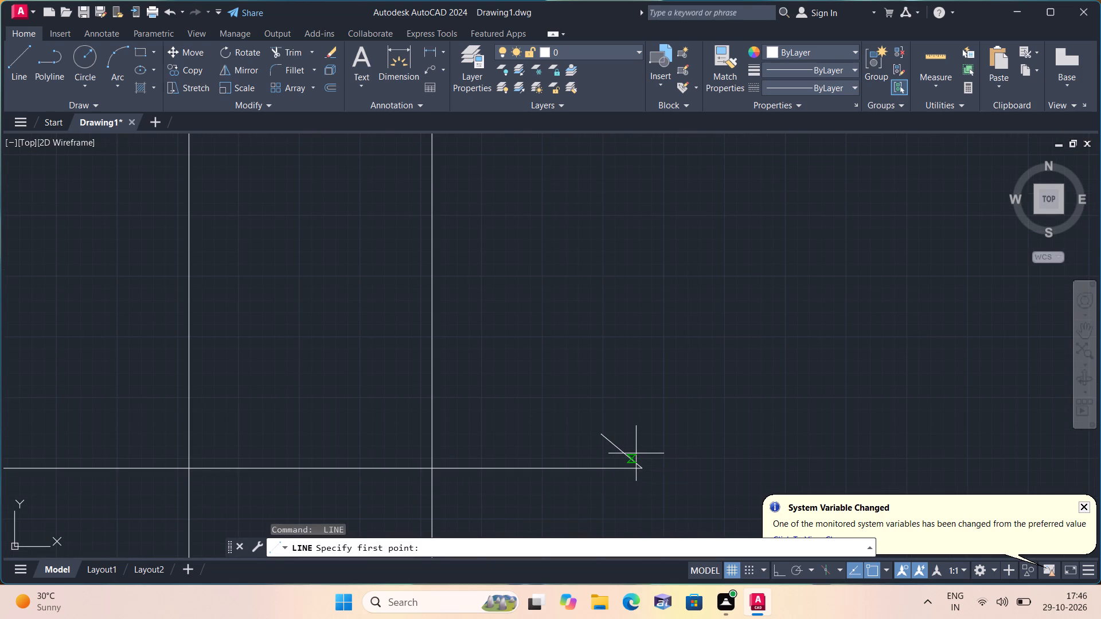
{"action": "key", "text": "Escape"}
With Ortho on, mirror the arrowhead stroke about the horizontal walking line, keeping the source object.
{"action": "left_click", "coordinate": [641, 446]}
{"action": "left_click", "coordinate": [602, 448]}
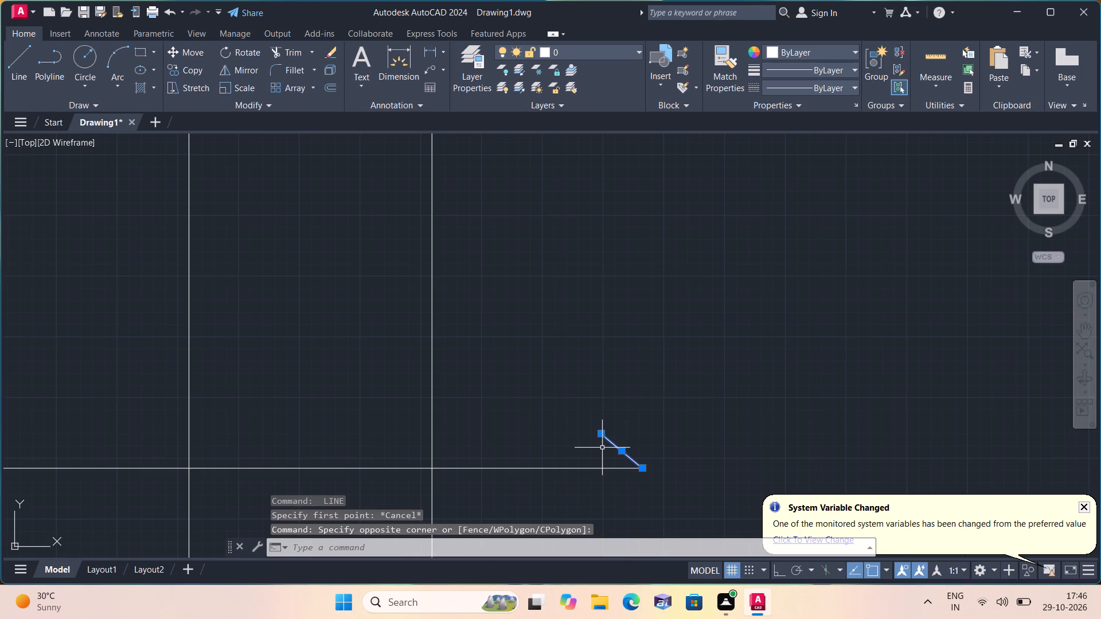
{"action": "key", "text": "F8"}
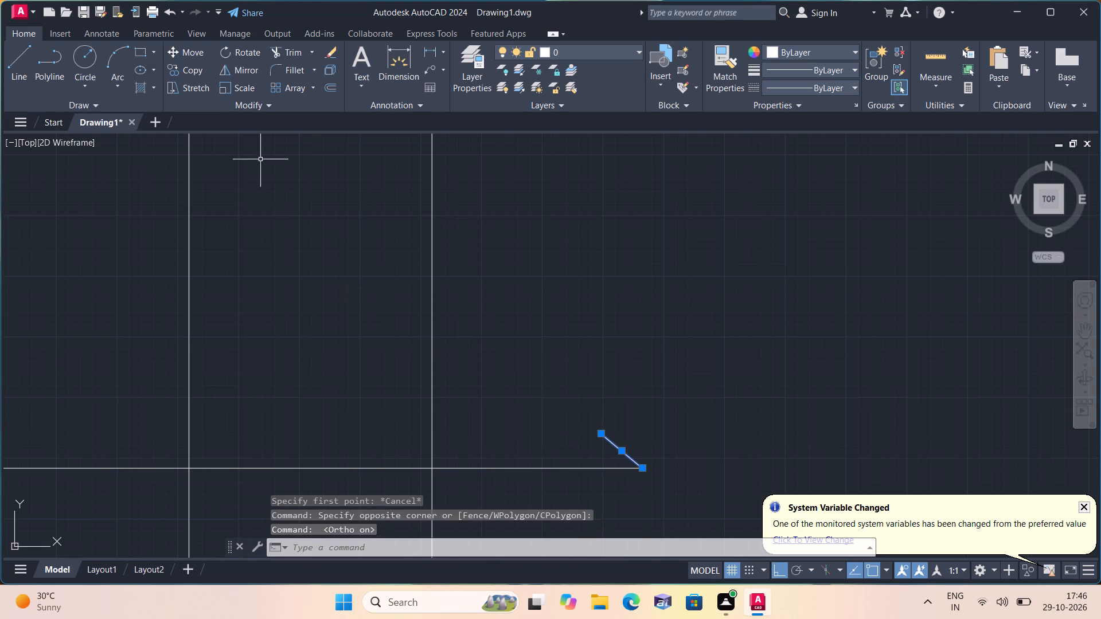
{"action": "left_click", "coordinate": [232, 67]}
{"action": "scroll", "coordinate": [499, 291], "scroll_direction": "down", "scroll_amount": 1}
{"action": "middle_click_drag", "start_coordinate": [501, 293], "coordinate": [526, 227]}
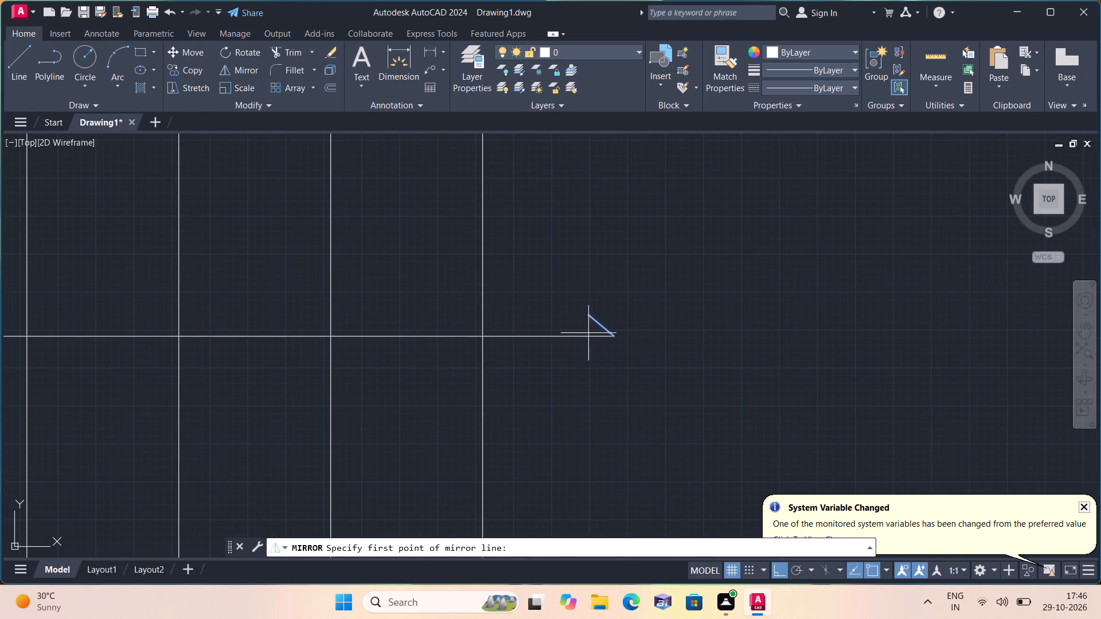
{"action": "left_click", "coordinate": [614, 338]}
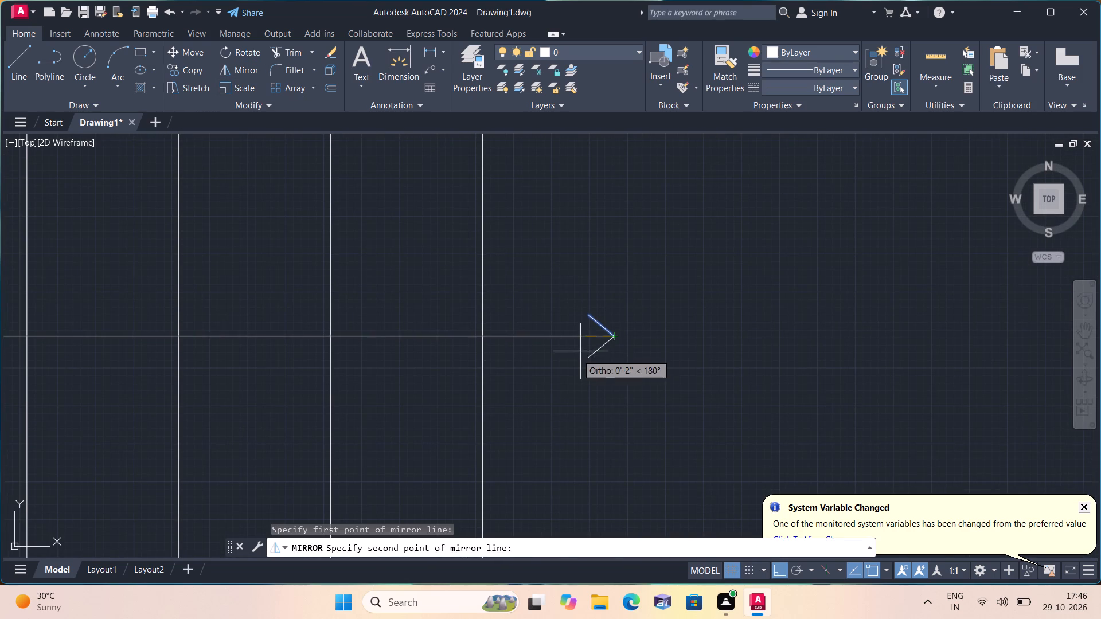
{"action": "left_click", "coordinate": [538, 358]}
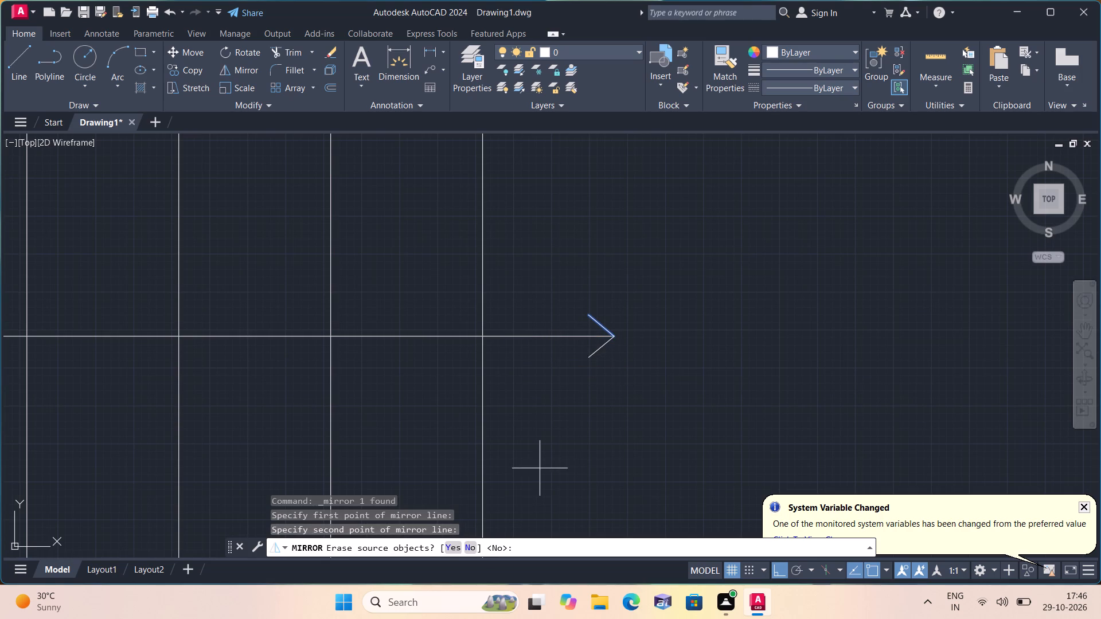
{"action": "left_click", "coordinate": [473, 546]}
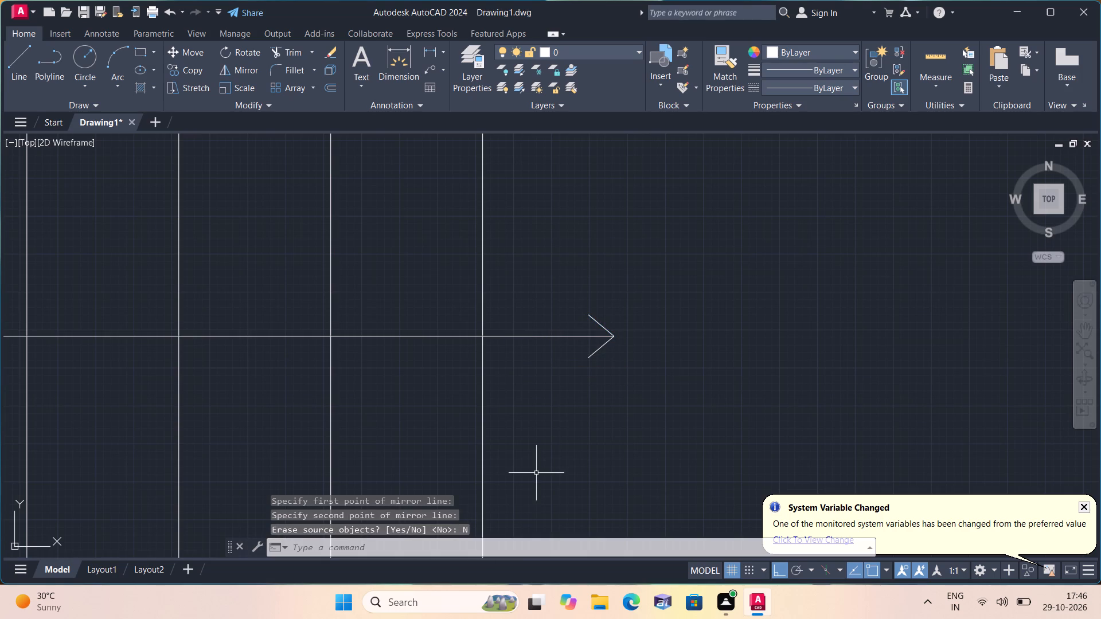
With Ortho off, copy both arrowhead strokes from the lower arrow's tip to the walking line's end on the upper flight.
{"action": "scroll", "coordinate": [613, 358], "scroll_direction": "up", "scroll_amount": 2}
{"action": "left_click", "coordinate": [613, 358]}
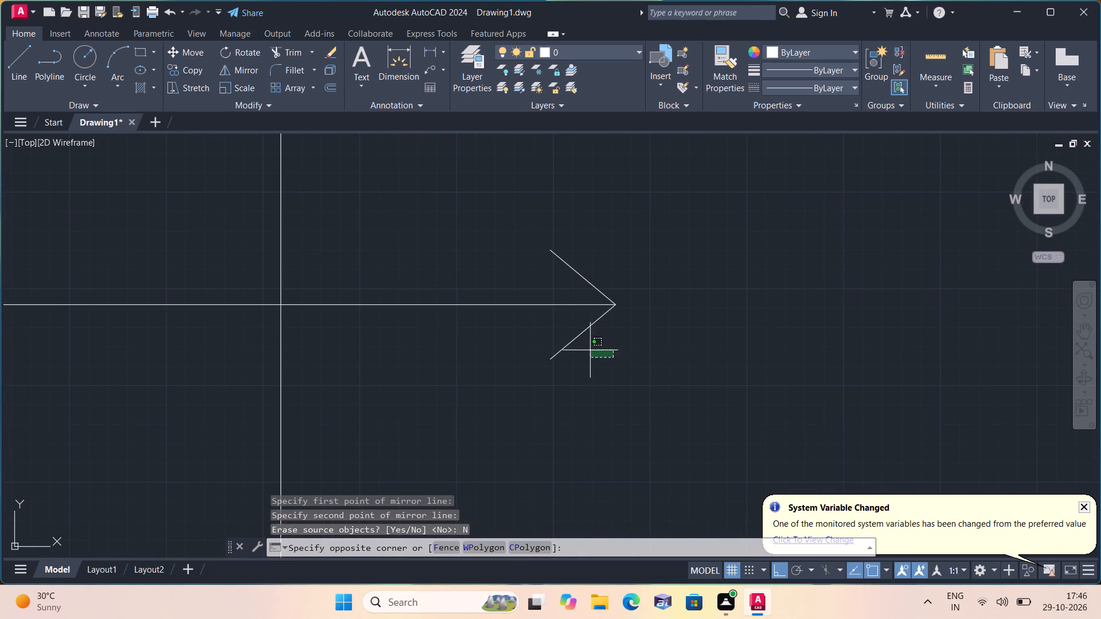
{"action": "left_click", "coordinate": [561, 335]}
{"action": "middle_click_drag", "start_coordinate": [554, 335], "coordinate": [584, 439]}
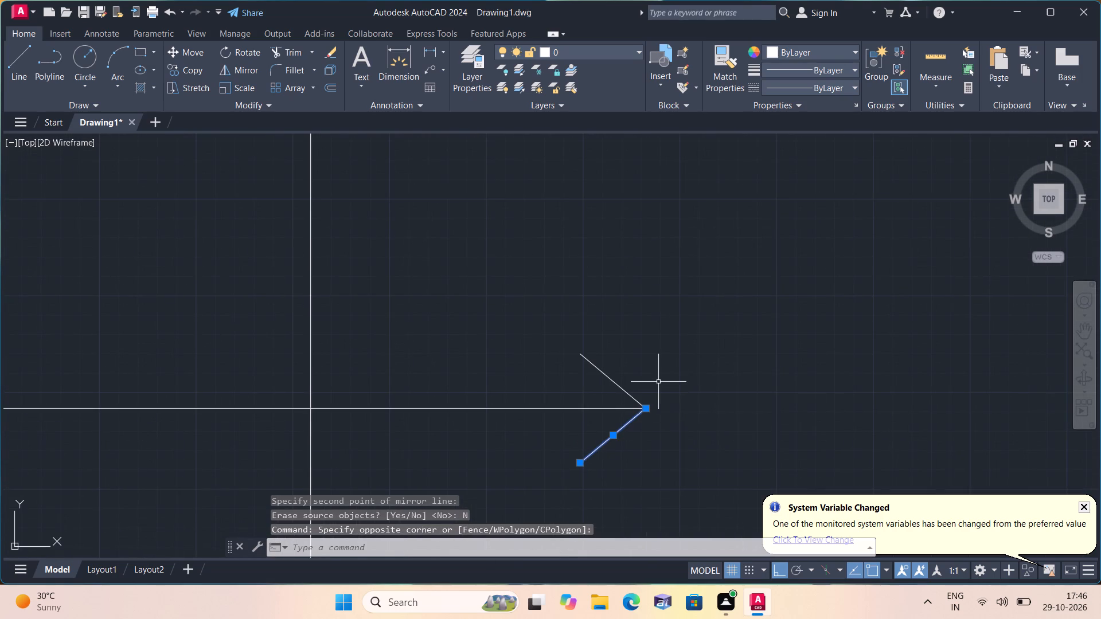
{"action": "left_click_drag", "start_coordinate": [659, 374], "coordinate": [647, 373]}
{"action": "left_click", "coordinate": [541, 370]}
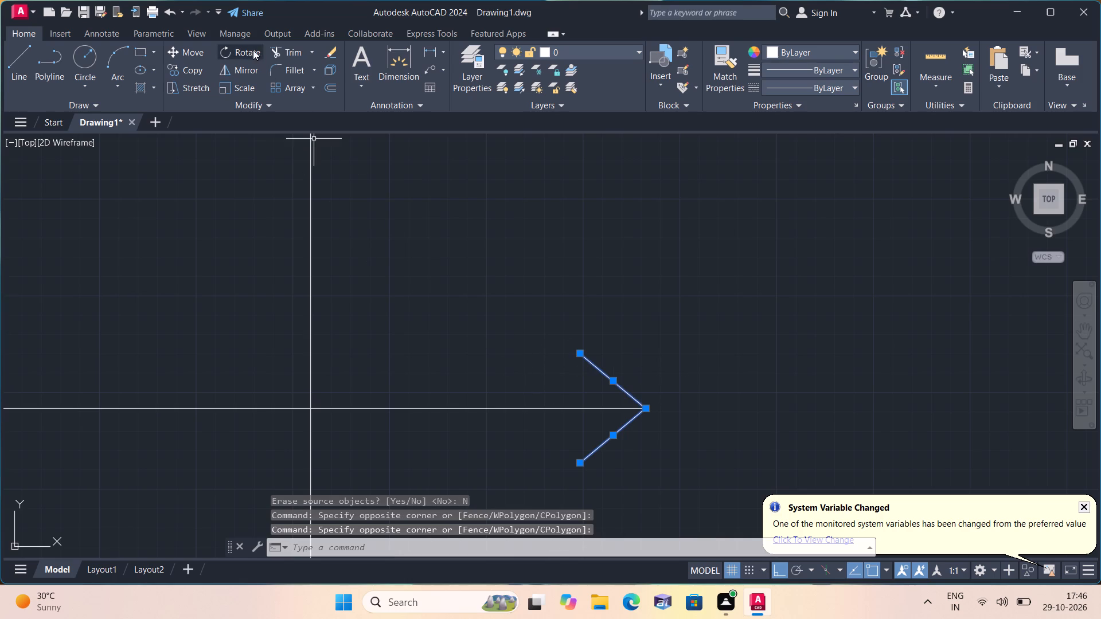
{"action": "left_click", "coordinate": [183, 67]}
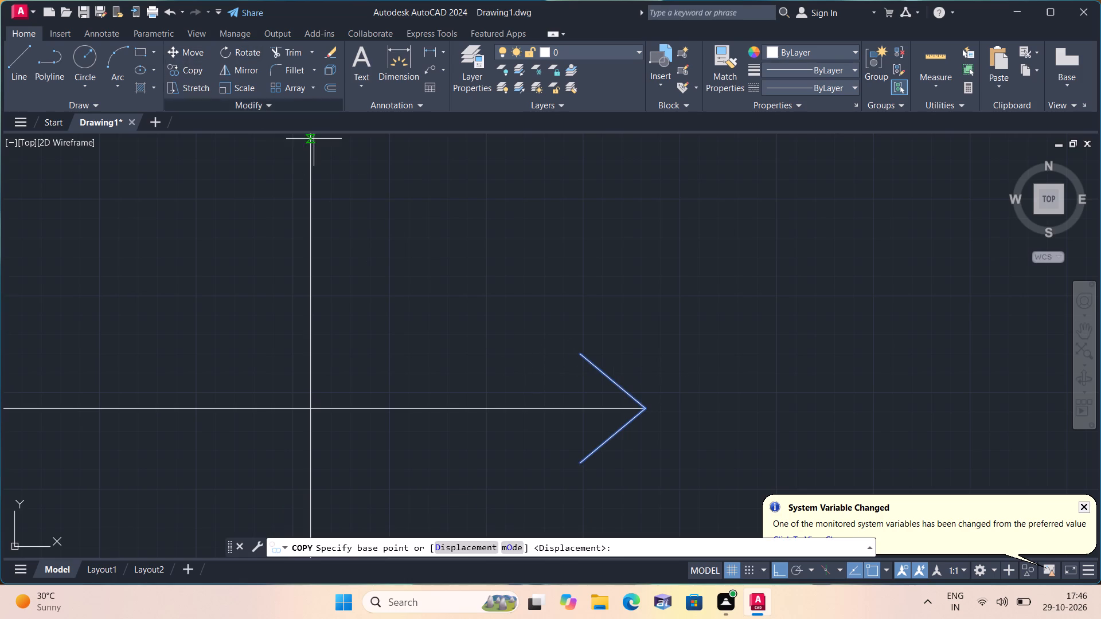
{"action": "left_click", "coordinate": [643, 409]}
{"action": "scroll", "coordinate": [627, 343], "scroll_direction": "down", "scroll_amount": 3}
{"action": "middle_click_drag", "start_coordinate": [577, 277], "coordinate": [686, 411]}
{"action": "scroll", "coordinate": [686, 411], "scroll_direction": "down", "scroll_amount": 1}
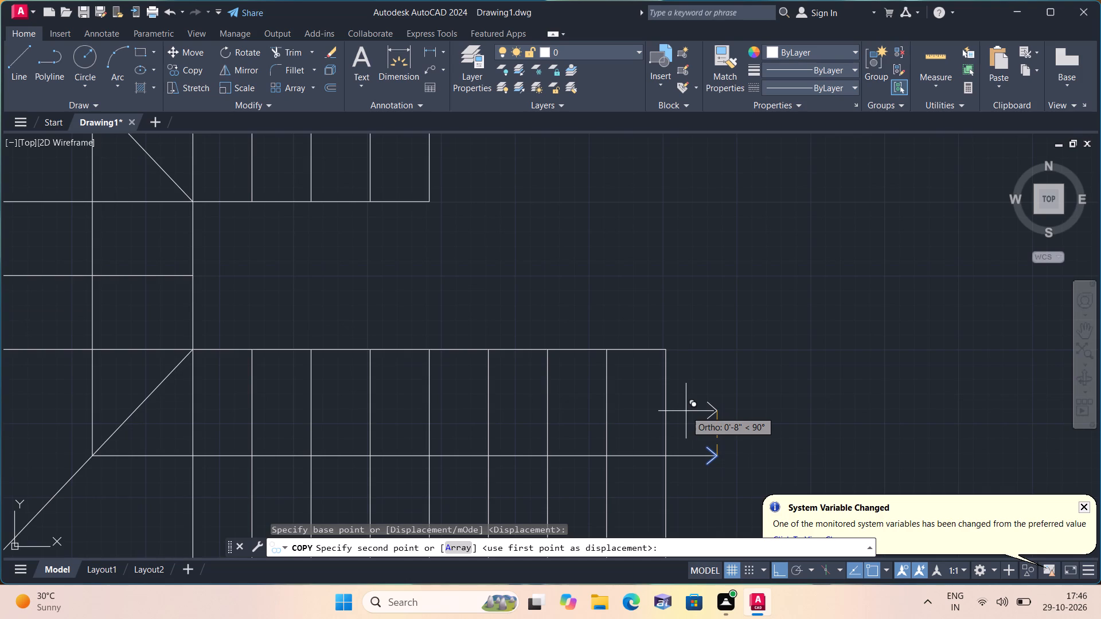
{"action": "key", "text": "F8"}
{"action": "scroll", "coordinate": [604, 312], "scroll_direction": "down", "scroll_amount": 1}
{"action": "middle_click_drag", "start_coordinate": [565, 309], "coordinate": [568, 346]}
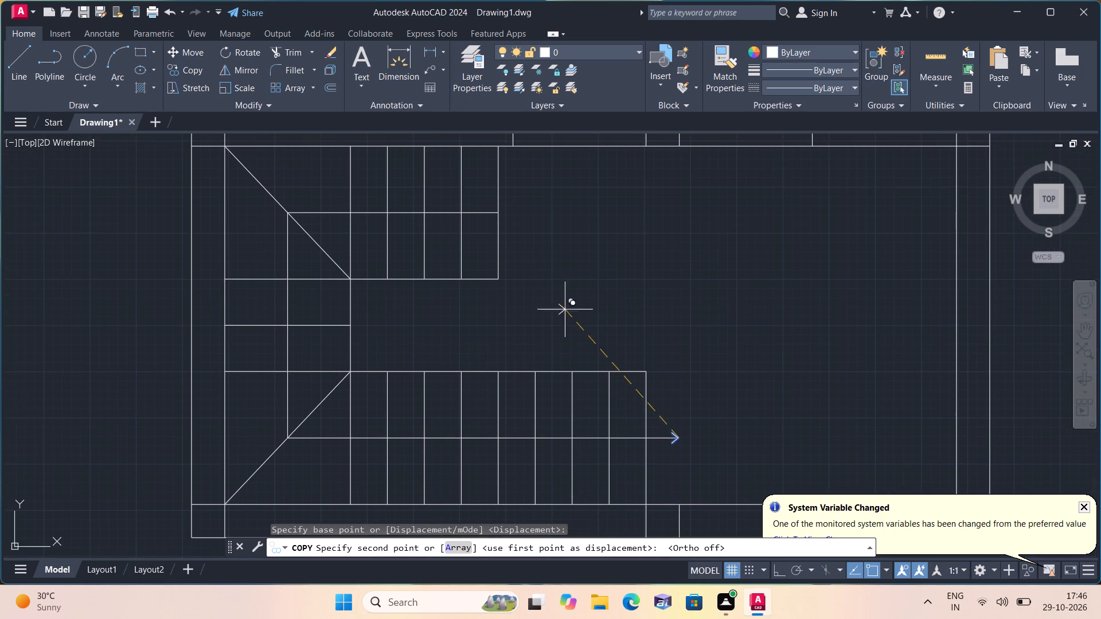
{"action": "scroll", "coordinate": [522, 238], "scroll_direction": "up", "scroll_amount": 2}
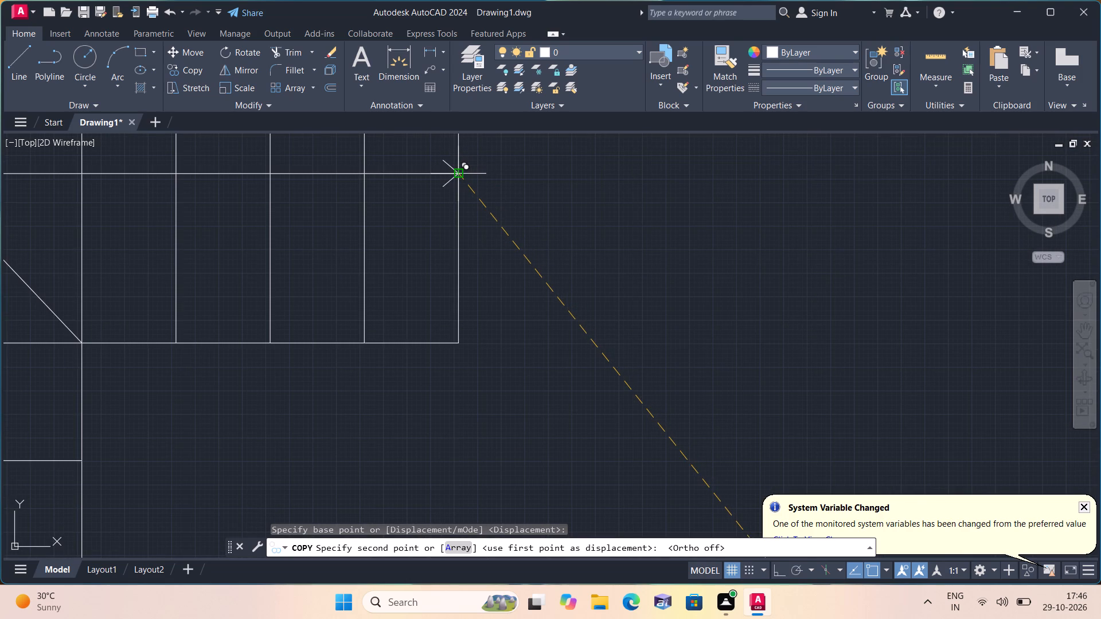
{"action": "left_click", "coordinate": [462, 175]}
{"action": "scroll", "coordinate": [559, 229], "scroll_direction": "down", "scroll_amount": 2}
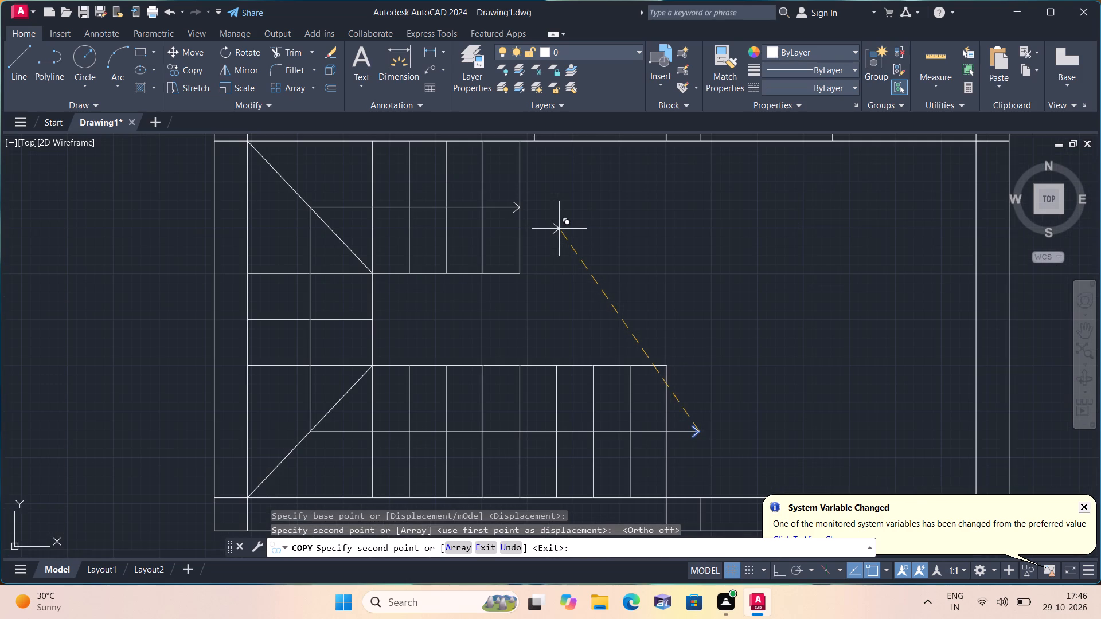
{"action": "key", "text": "Escape"}
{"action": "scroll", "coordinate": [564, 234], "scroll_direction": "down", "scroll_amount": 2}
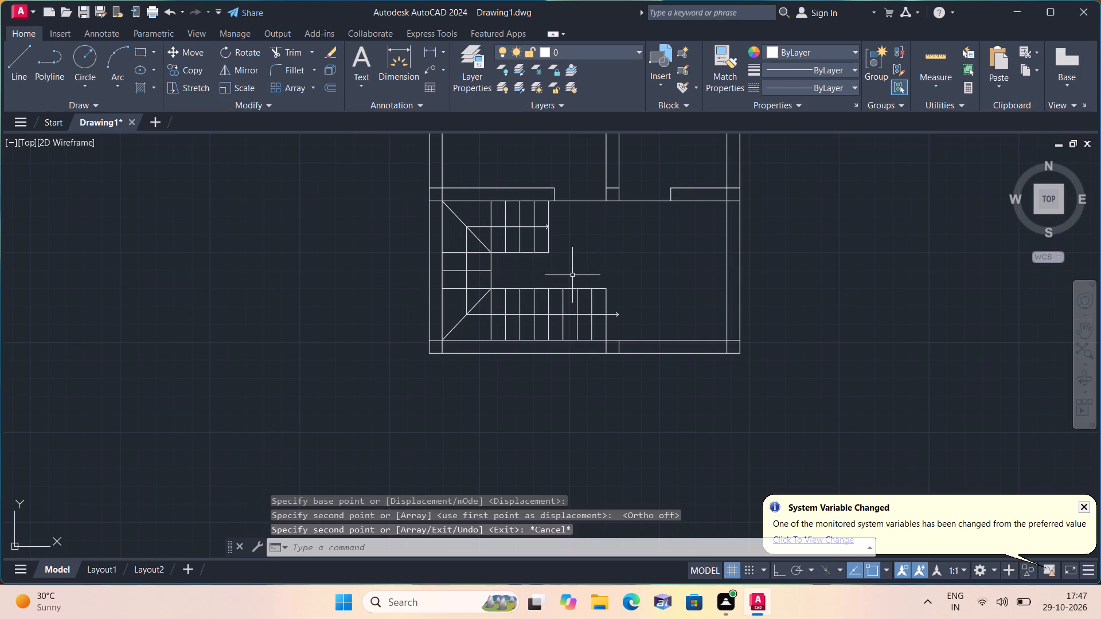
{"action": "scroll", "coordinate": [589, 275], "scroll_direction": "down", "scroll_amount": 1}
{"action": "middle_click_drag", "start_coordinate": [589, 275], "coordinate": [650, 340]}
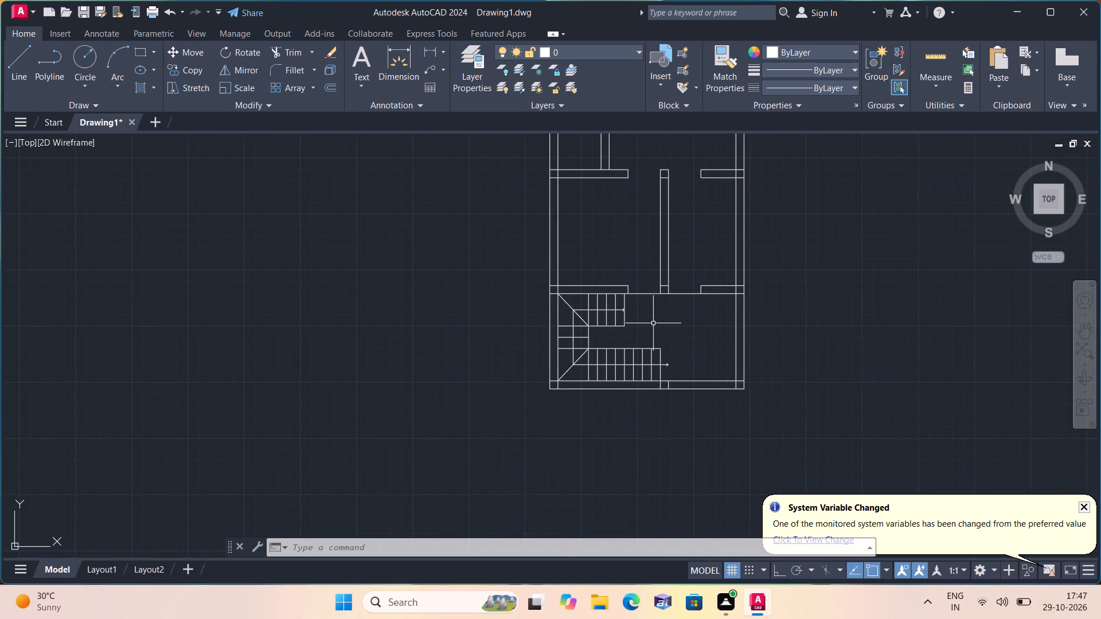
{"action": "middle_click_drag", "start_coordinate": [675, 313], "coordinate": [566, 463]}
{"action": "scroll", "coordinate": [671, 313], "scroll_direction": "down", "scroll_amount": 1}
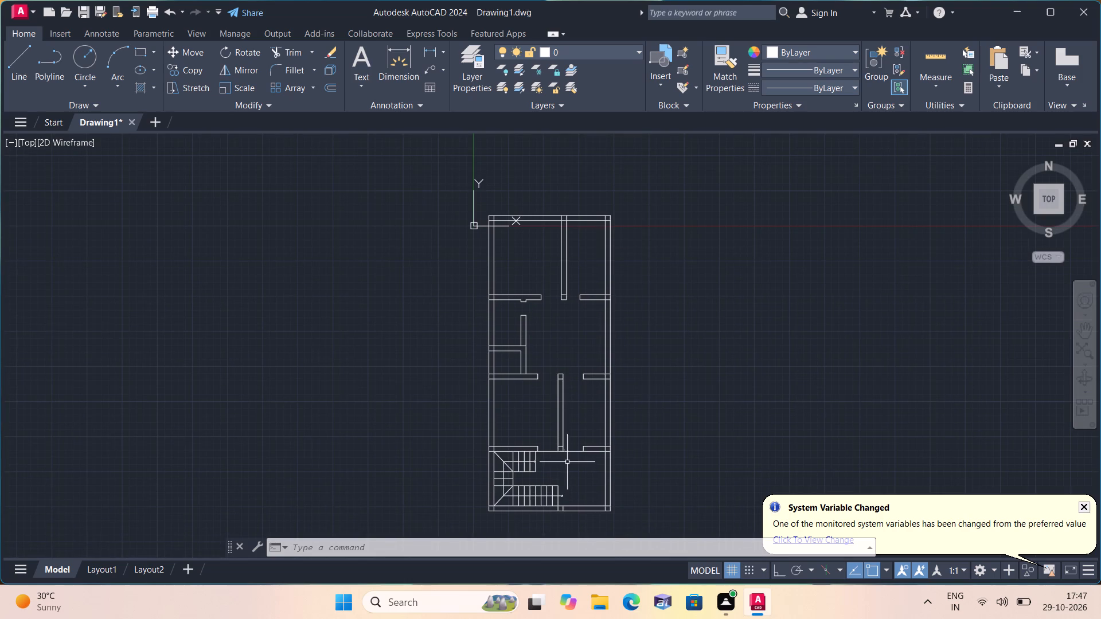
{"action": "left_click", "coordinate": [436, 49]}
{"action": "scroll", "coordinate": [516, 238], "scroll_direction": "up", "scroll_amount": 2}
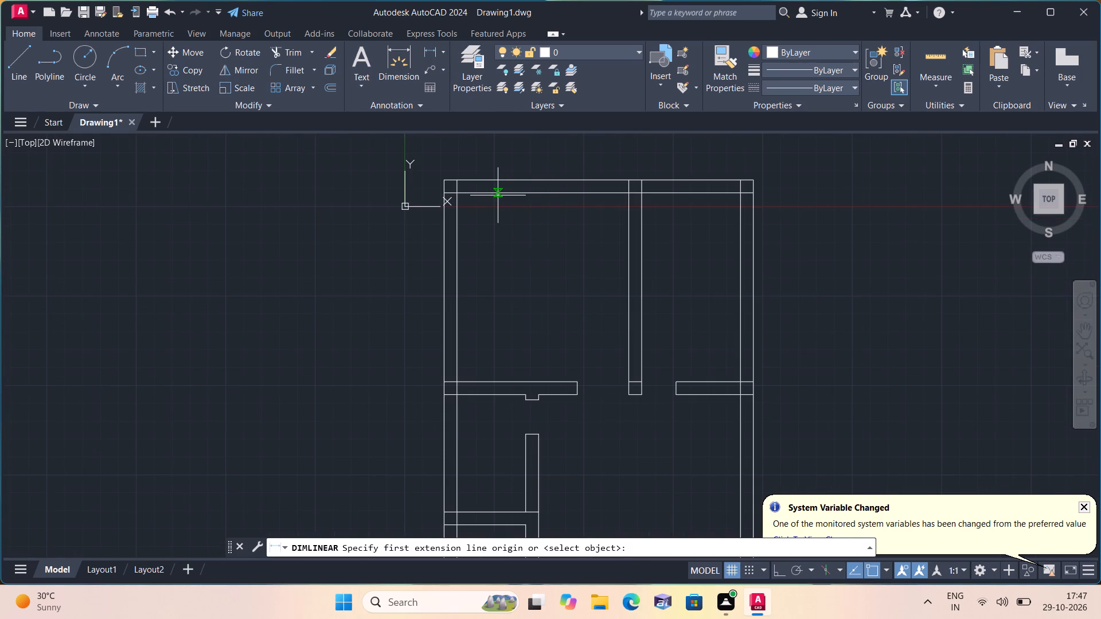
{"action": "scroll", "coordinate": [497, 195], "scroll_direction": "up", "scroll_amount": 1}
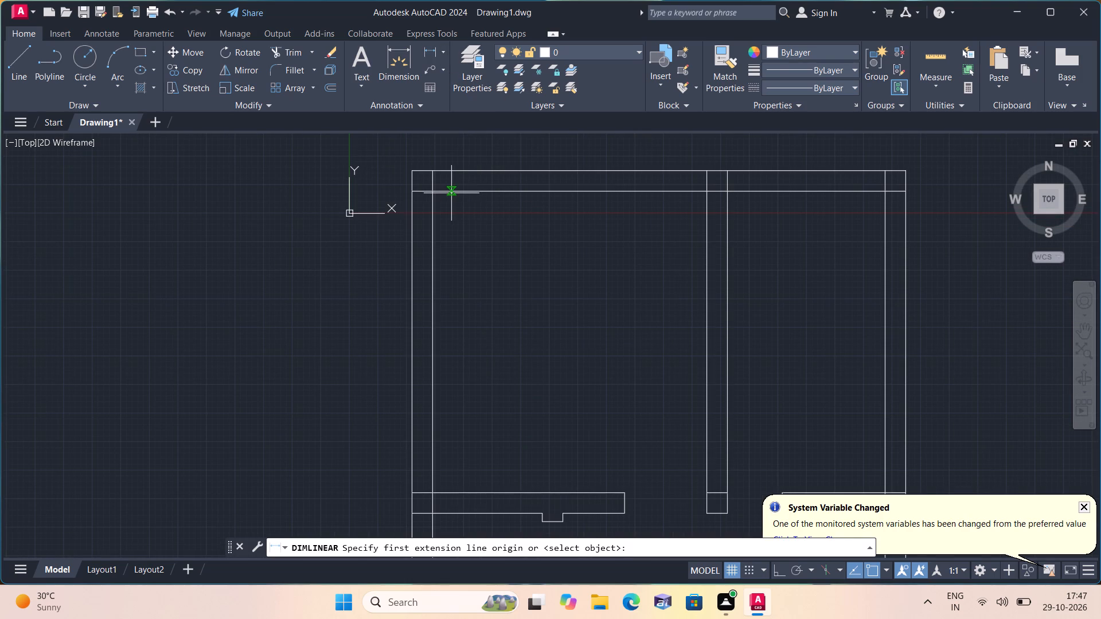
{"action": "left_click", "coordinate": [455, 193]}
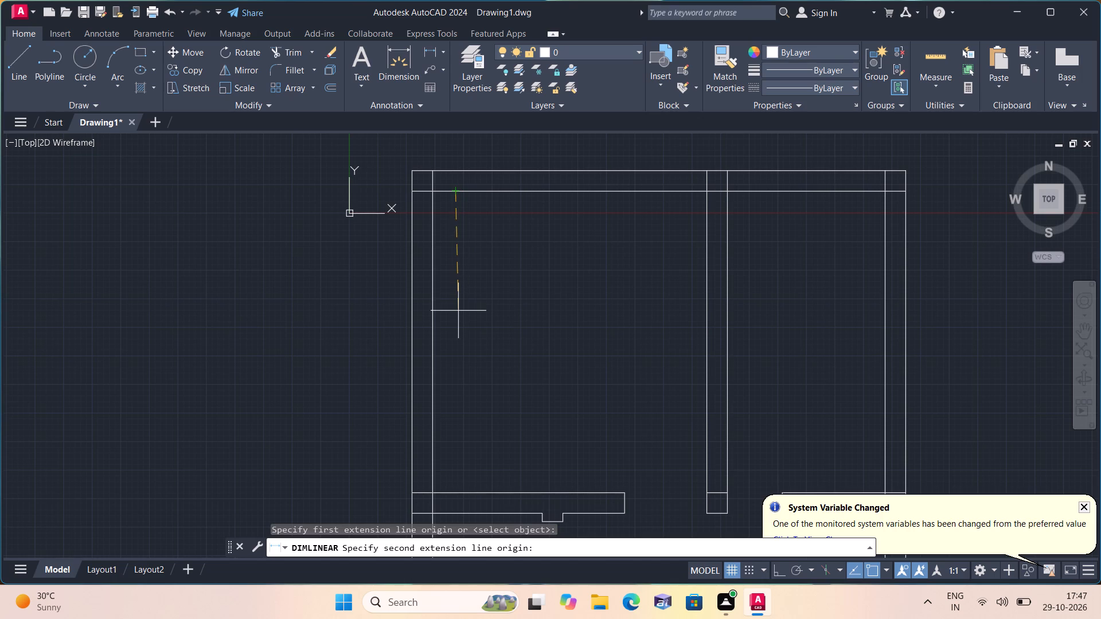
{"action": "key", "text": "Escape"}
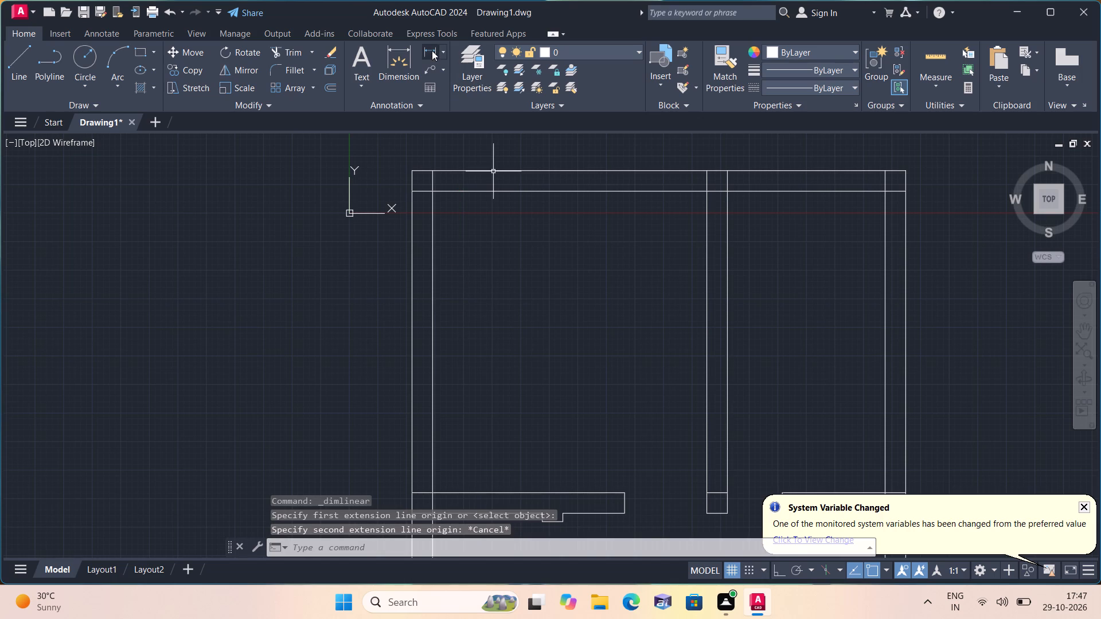
Add vertical and horizontal linear dimensions across the plan's top-left room between its inner wall faces, with dimension lines inside the room.
{"action": "left_click", "coordinate": [432, 49]}
{"action": "left_click", "coordinate": [468, 191]}
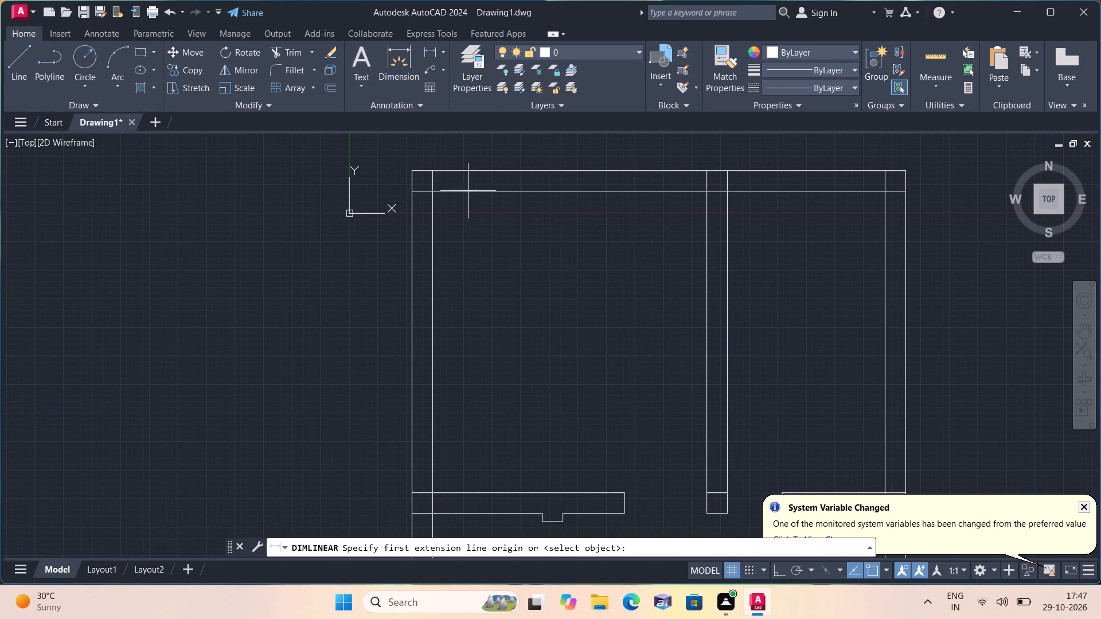
{"action": "middle_click_drag", "start_coordinate": [463, 383], "coordinate": [460, 289]}
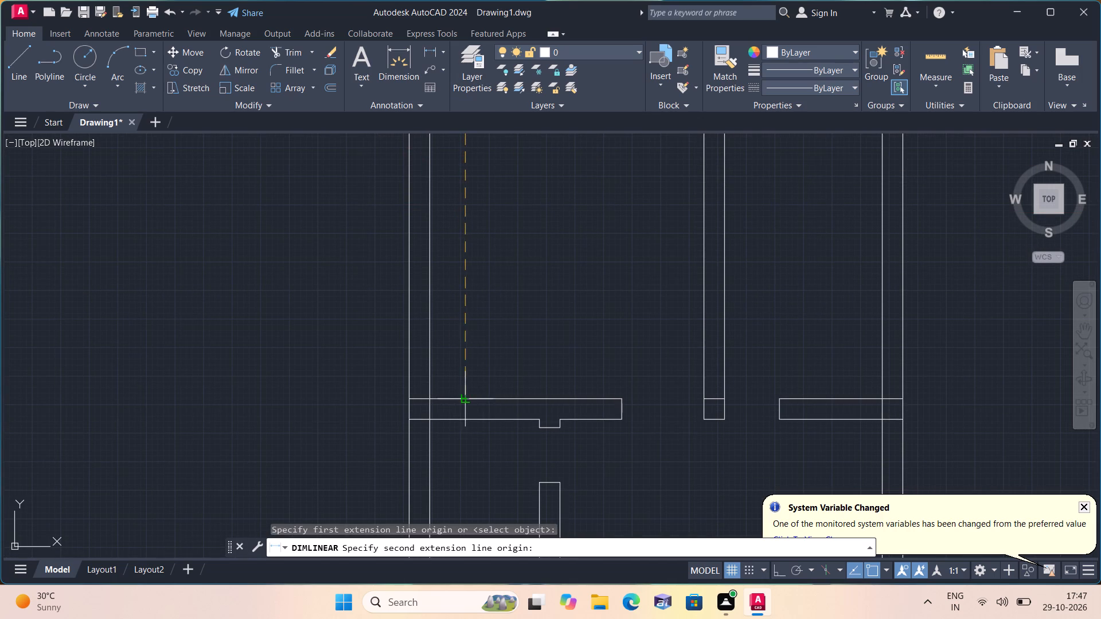
{"action": "left_click", "coordinate": [466, 401]}
{"action": "left_click", "coordinate": [465, 386]}
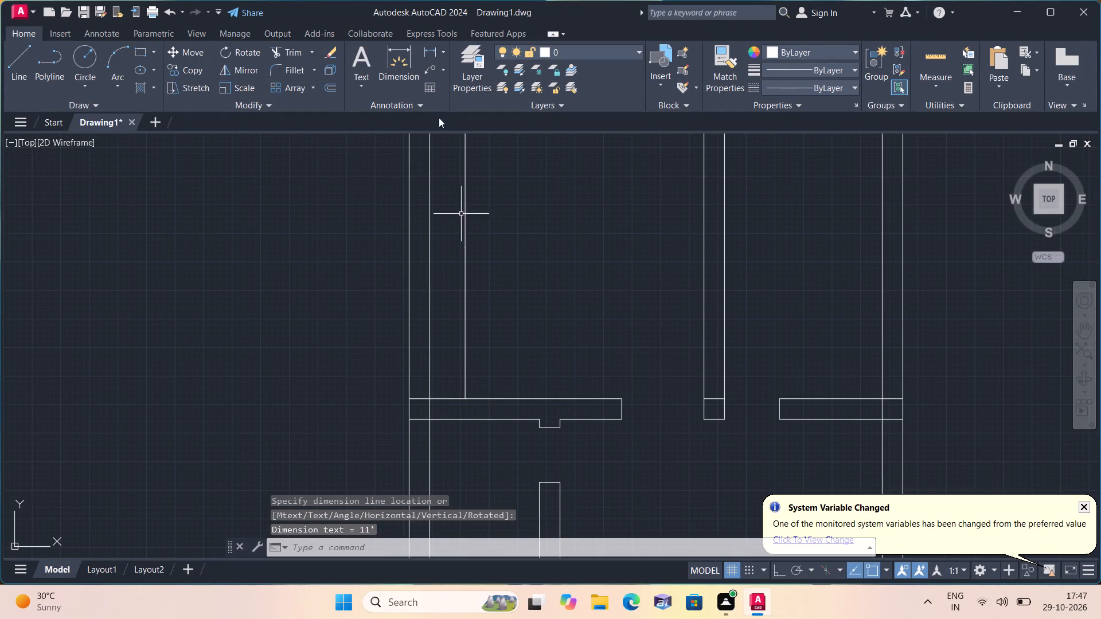
{"action": "left_click", "coordinate": [426, 52]}
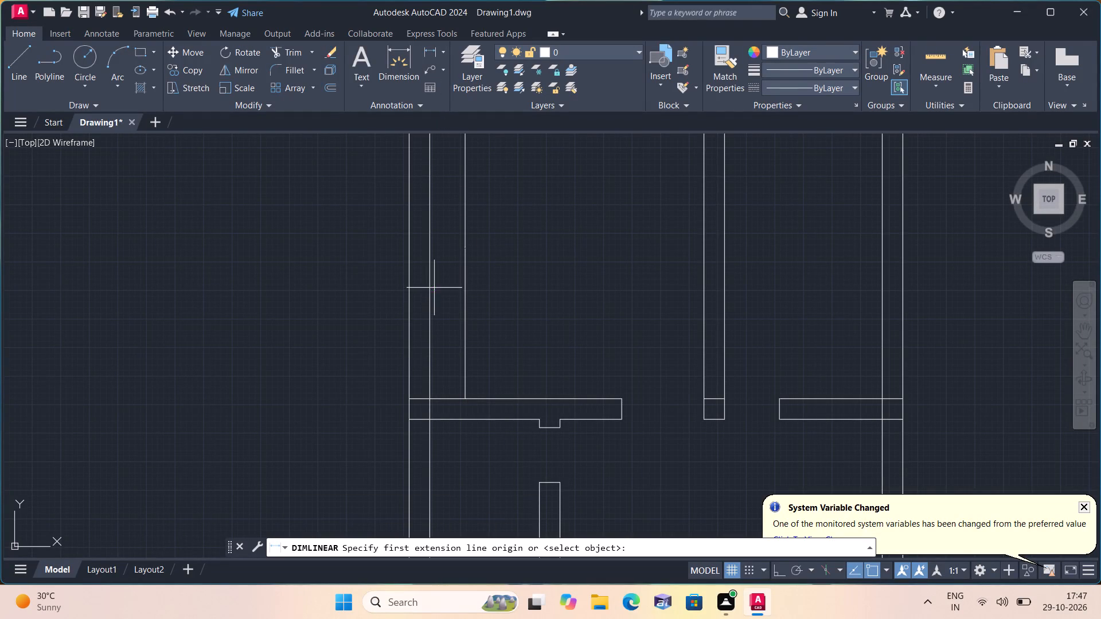
{"action": "left_click", "coordinate": [432, 286]}
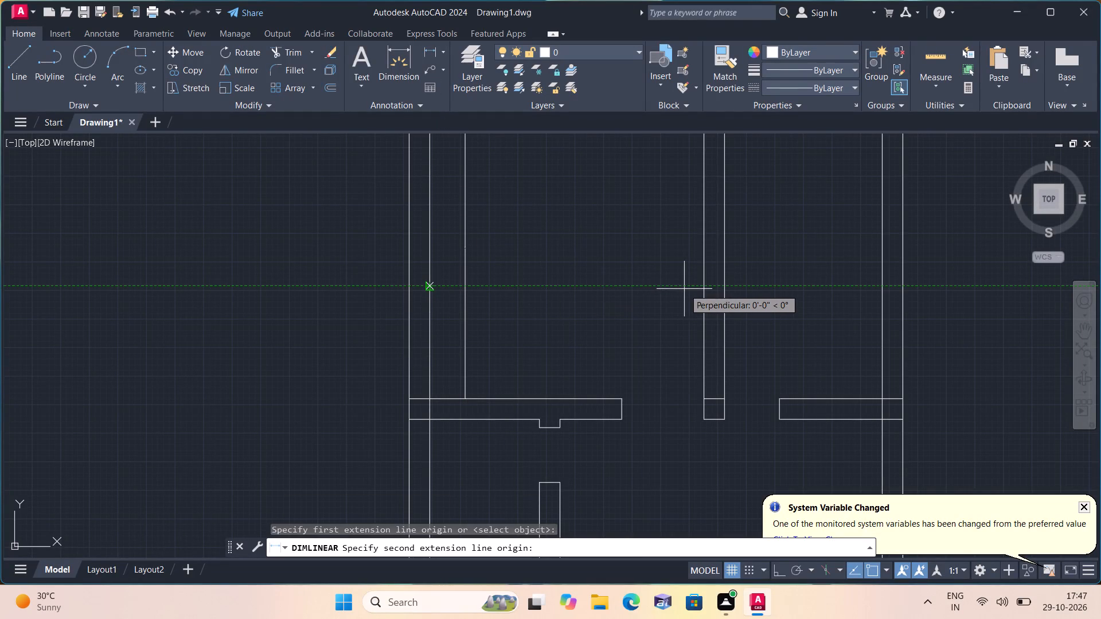
{"action": "left_click", "coordinate": [700, 287]}
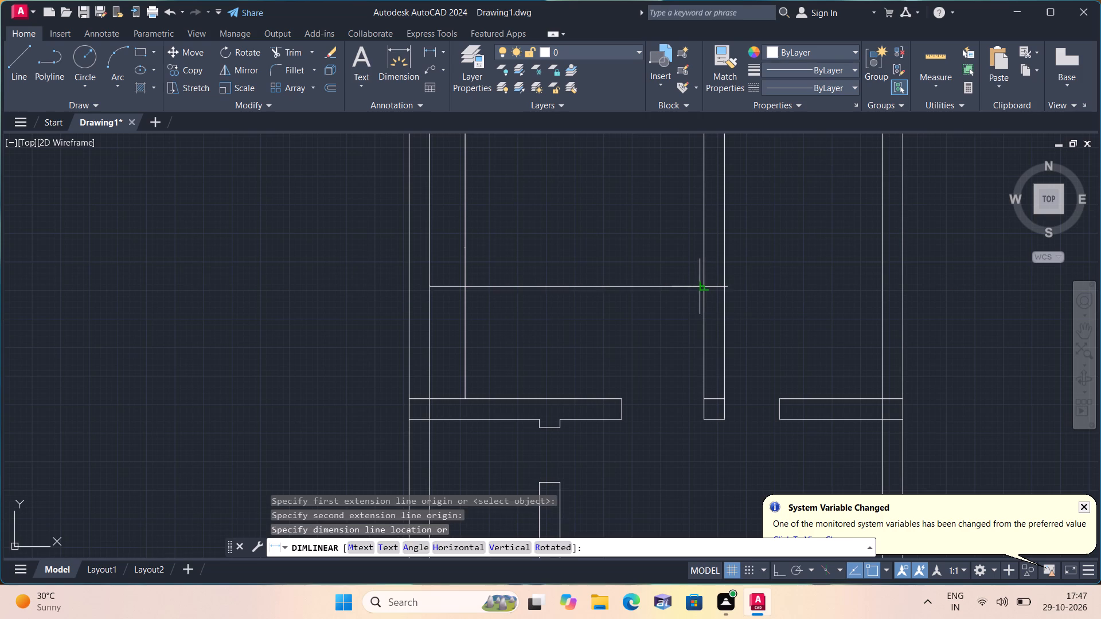
{"action": "left_click", "coordinate": [699, 285]}
Add vertical and horizontal linear dimensions across the plan's top-right room between its inner wall faces, with dimension lines inside the room.
{"action": "left_click", "coordinate": [432, 52]}
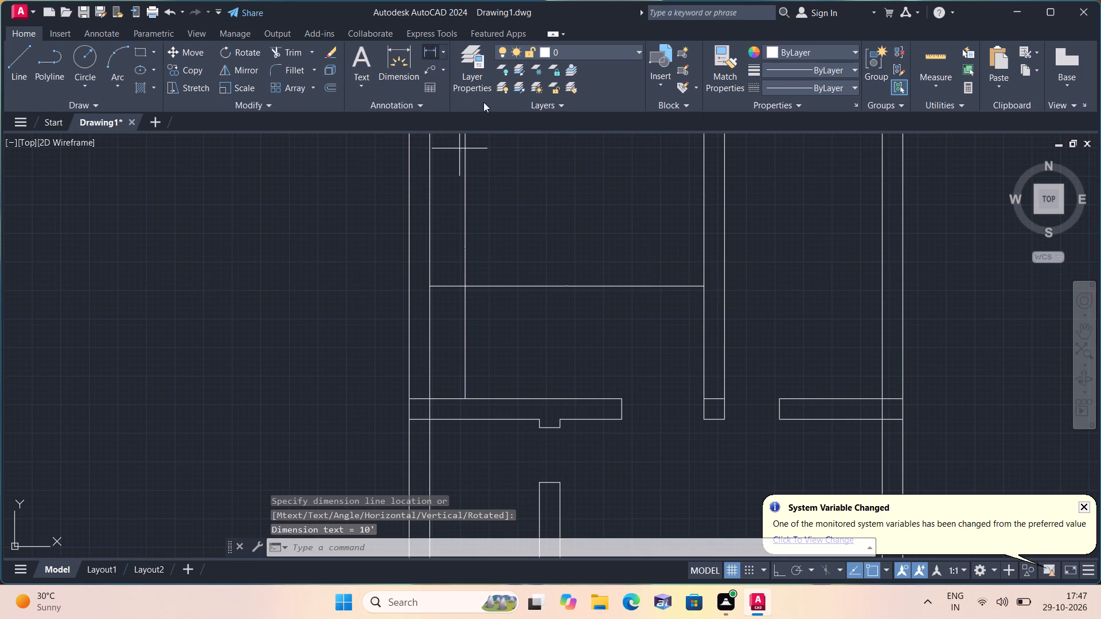
{"action": "middle_click_drag", "start_coordinate": [618, 228], "coordinate": [545, 333]}
{"action": "scroll", "coordinate": [545, 333], "scroll_direction": "down", "scroll_amount": 1}
{"action": "middle_click_drag", "start_coordinate": [544, 333], "coordinate": [538, 330]}
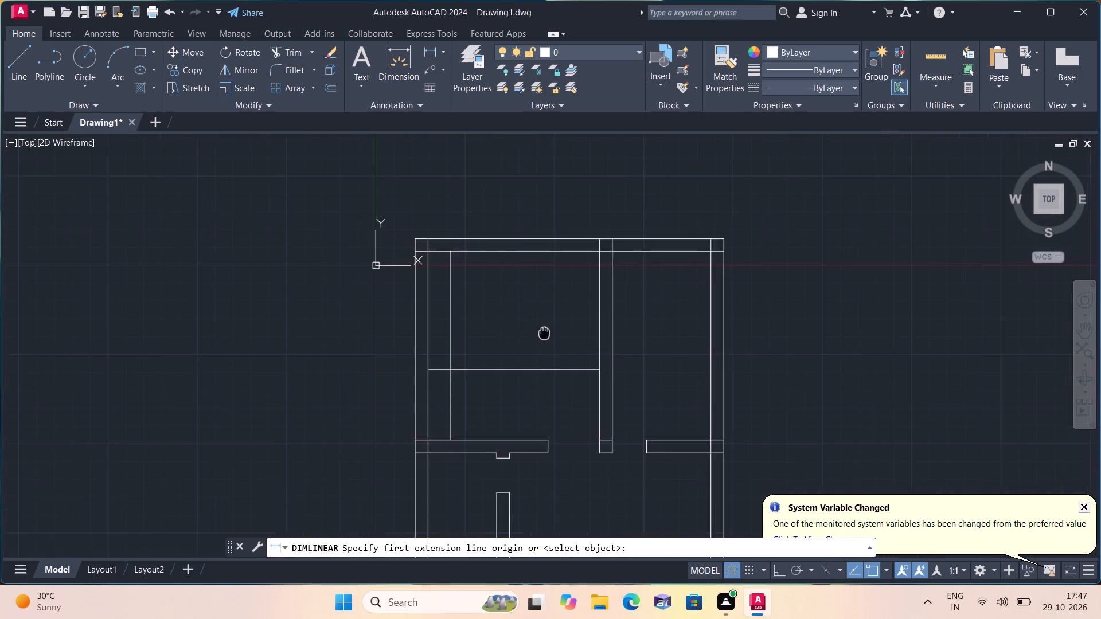
{"action": "middle_click_drag", "start_coordinate": [538, 330], "coordinate": [506, 241]}
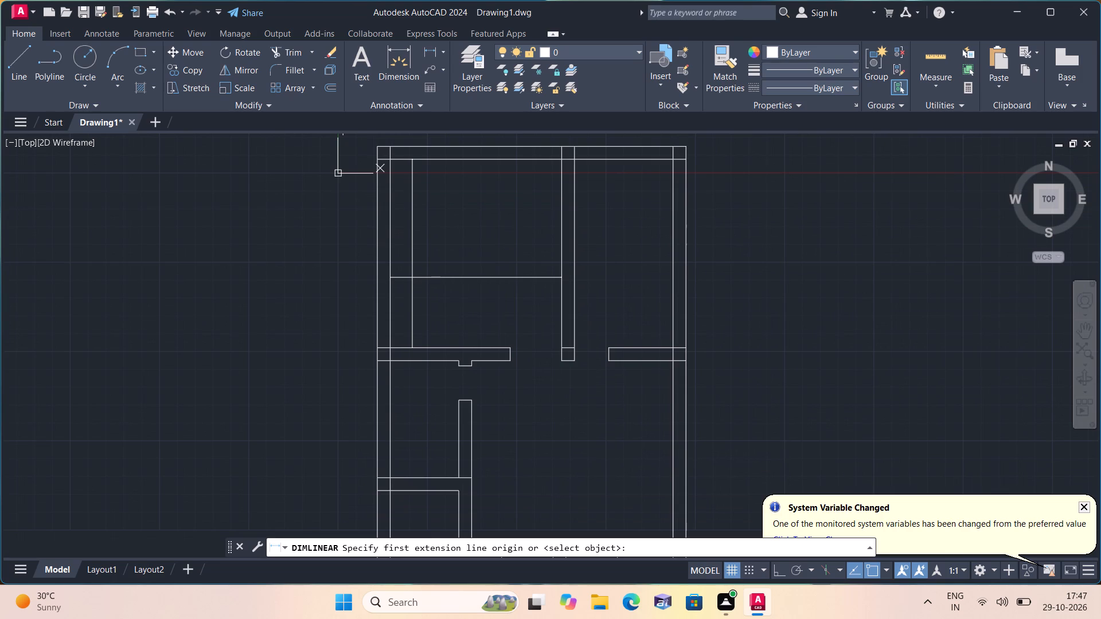
{"action": "scroll", "coordinate": [600, 166], "scroll_direction": "up", "scroll_amount": 1}
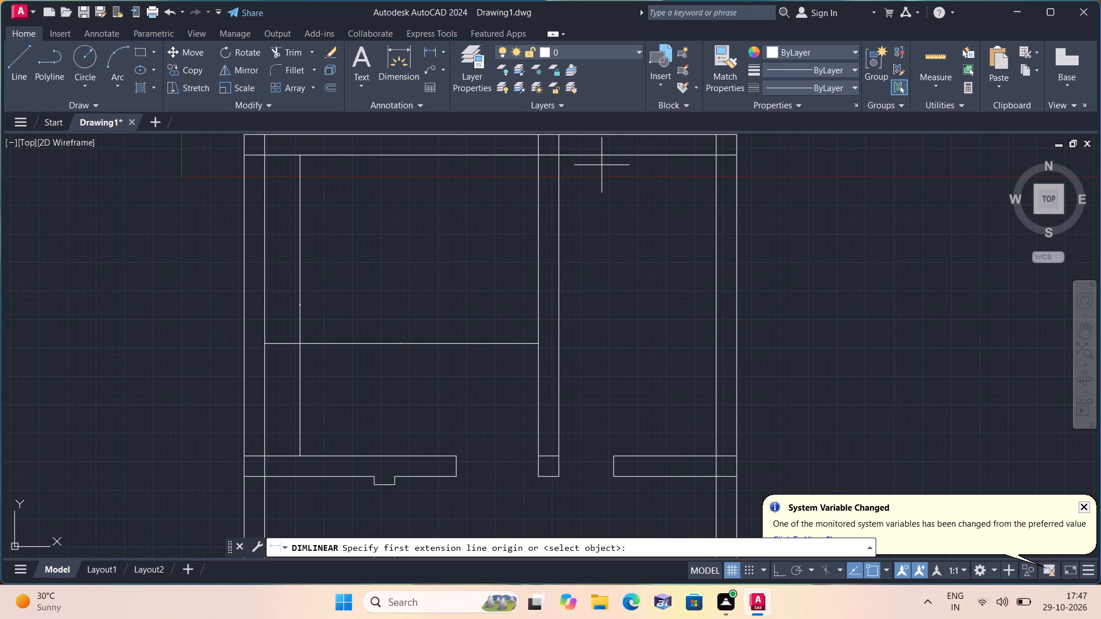
{"action": "left_click", "coordinate": [647, 156]}
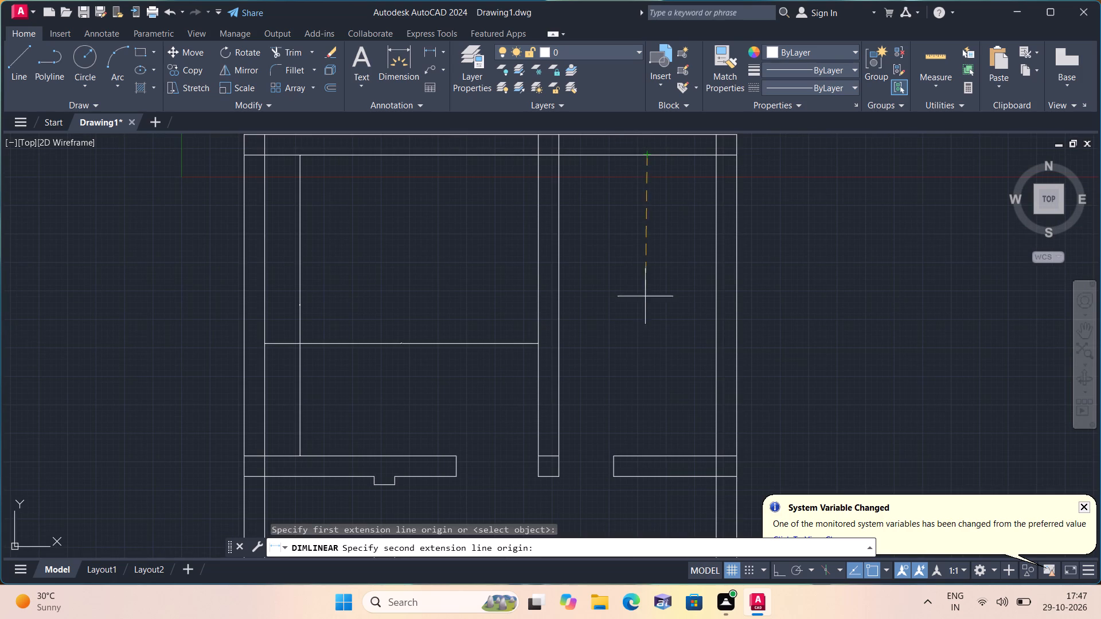
{"action": "left_click", "coordinate": [643, 459]}
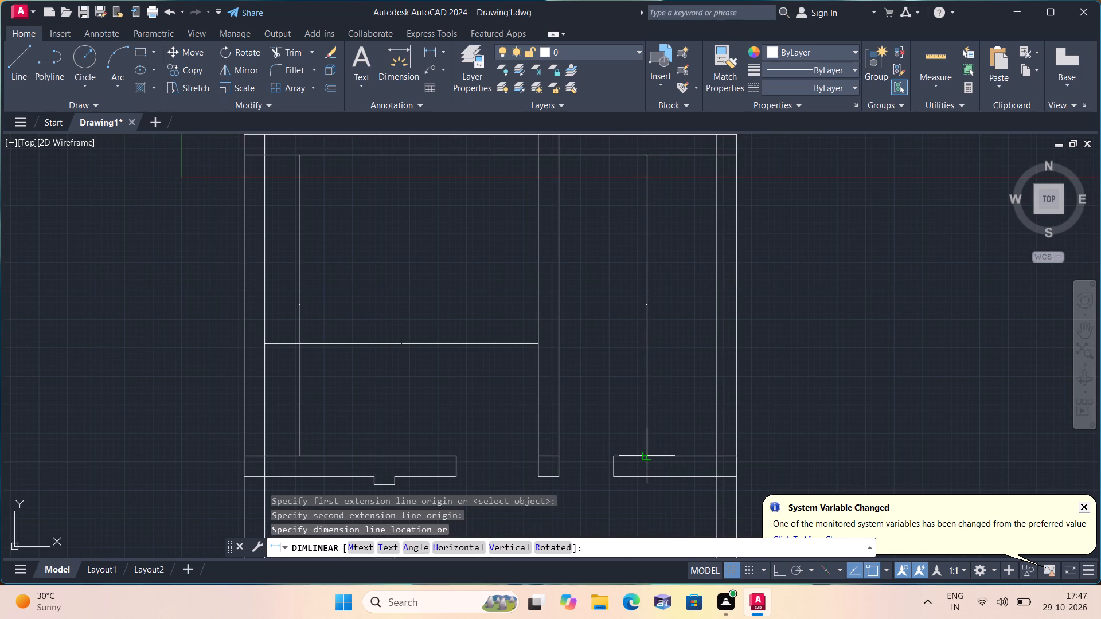
{"action": "left_click", "coordinate": [643, 459]}
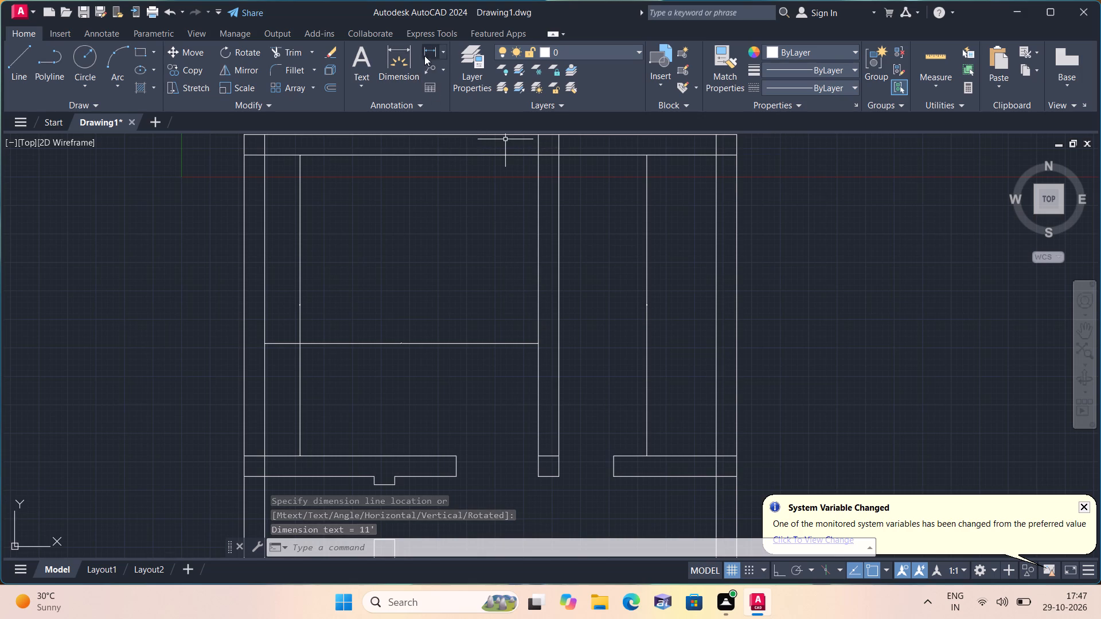
{"action": "left_click", "coordinate": [427, 52]}
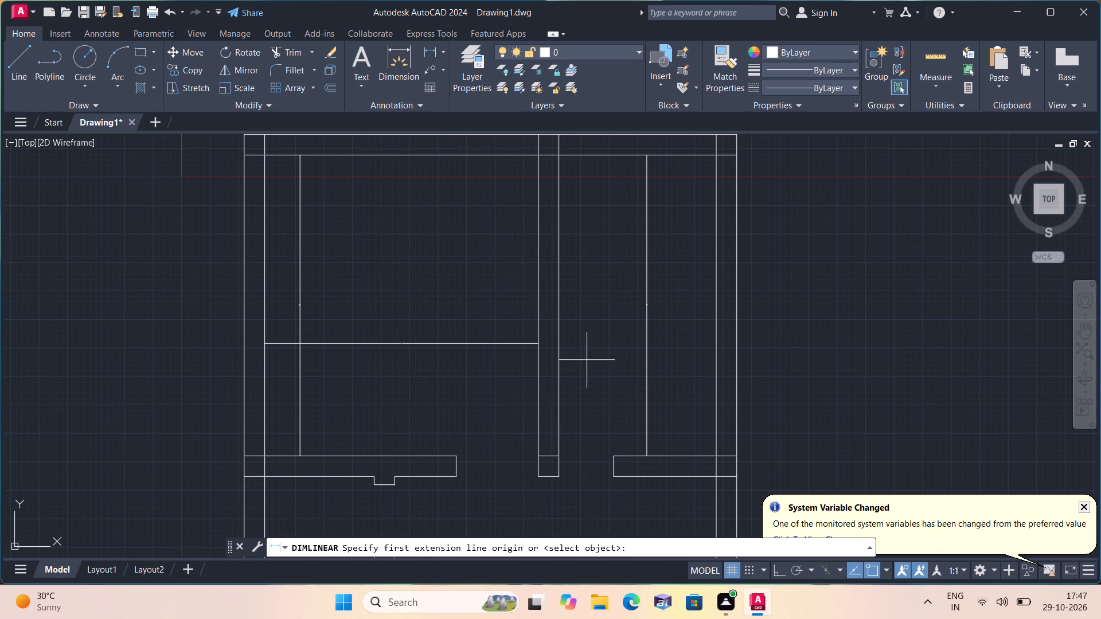
{"action": "left_click", "coordinate": [558, 382]}
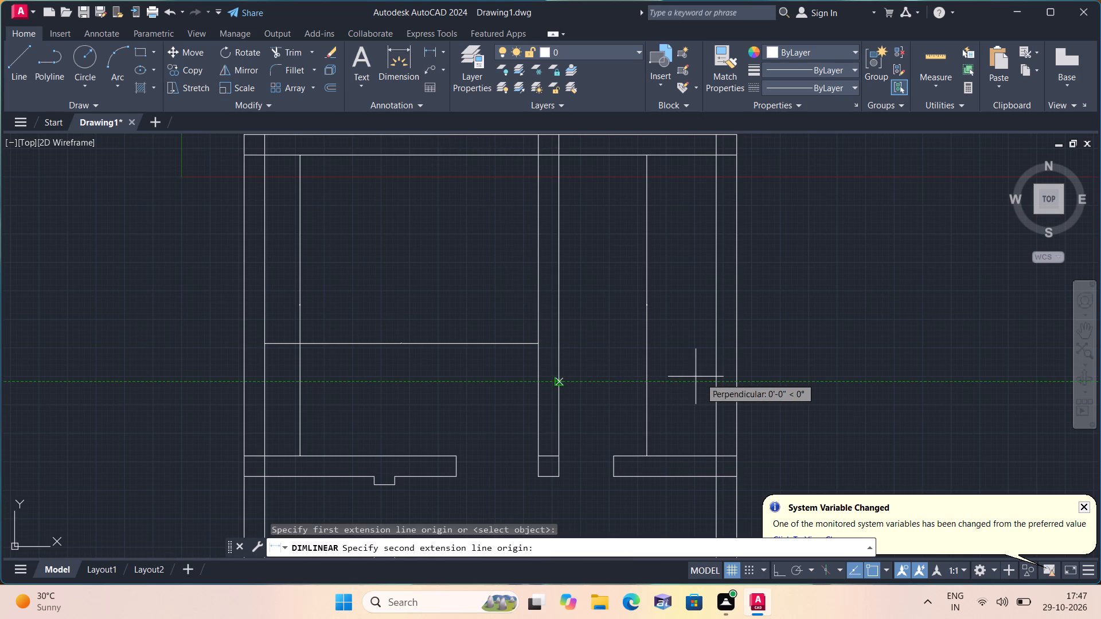
{"action": "left_click", "coordinate": [715, 381]}
{"action": "left_click", "coordinate": [713, 381]}
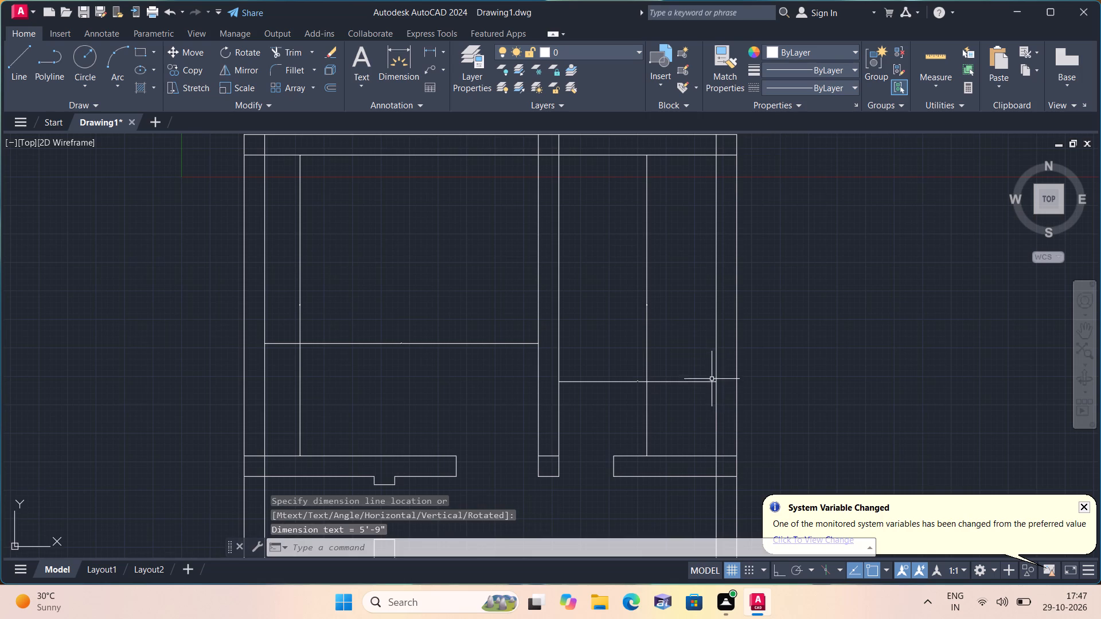
Add horizontal and vertical linear dimensions across the large central hall between its inner wall faces, starting the horizontal one at the partition's upper corner.
{"action": "left_click", "coordinate": [424, 52]}
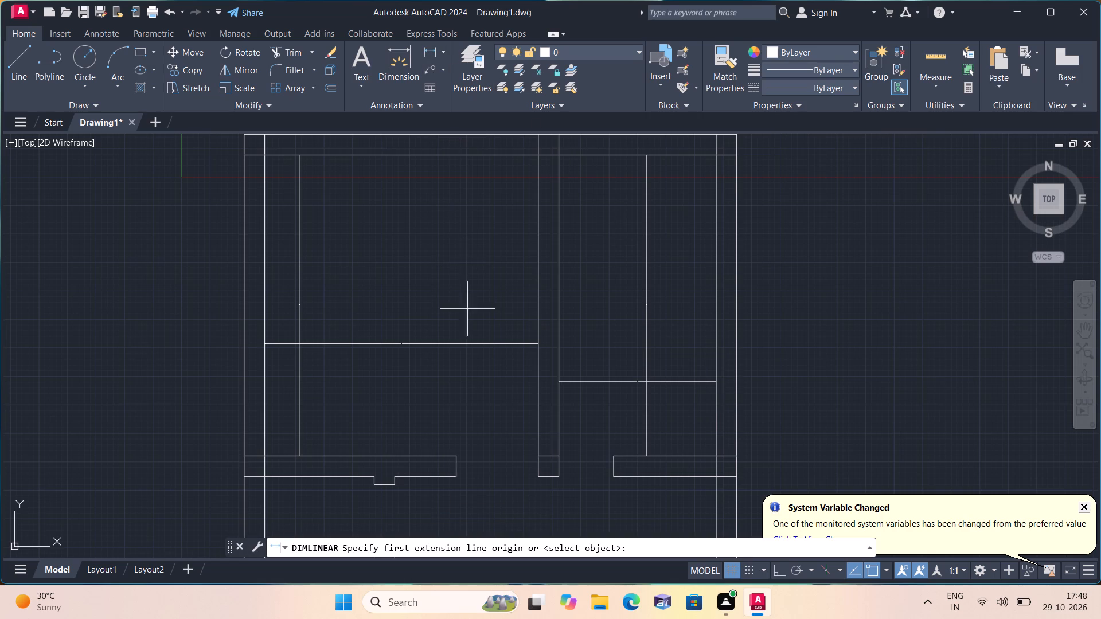
{"action": "middle_click_drag", "start_coordinate": [464, 316], "coordinate": [467, 162]}
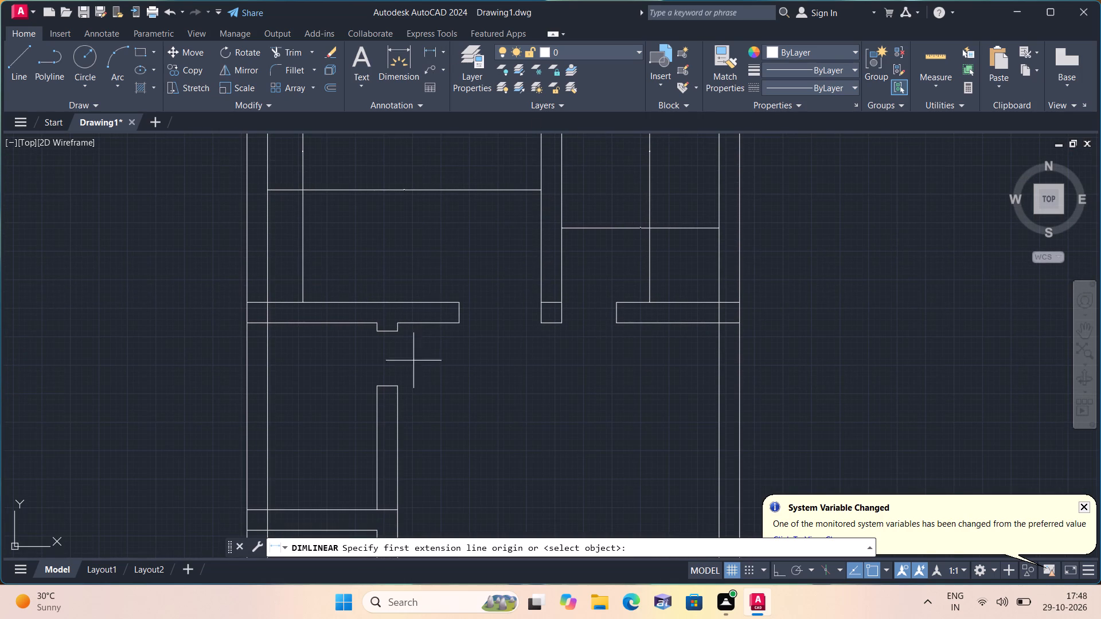
{"action": "left_click", "coordinate": [400, 382]}
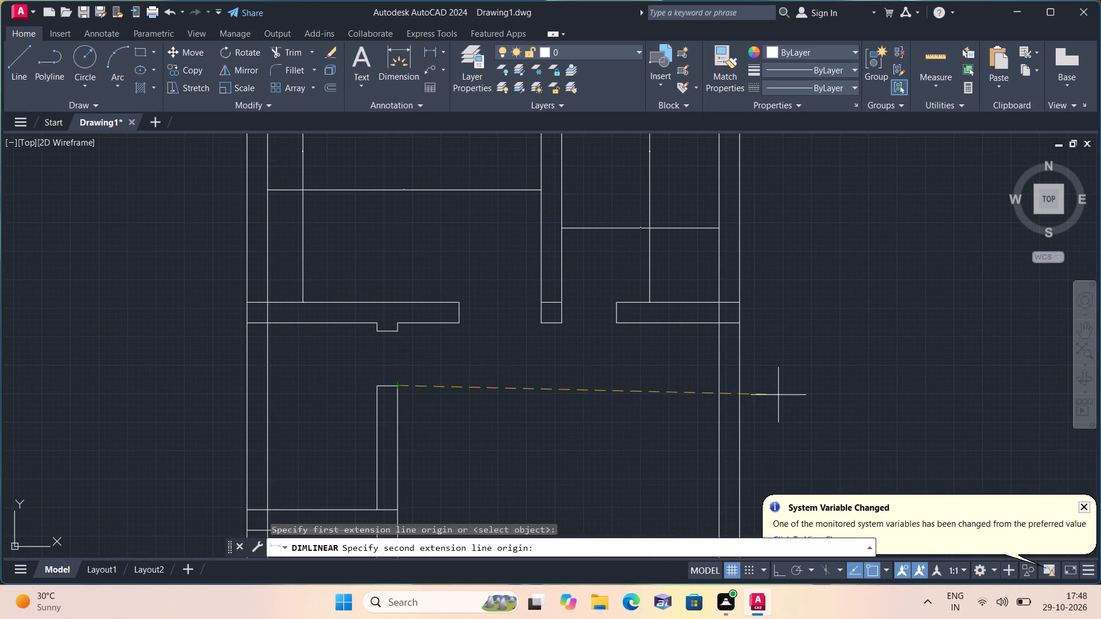
{"action": "left_click", "coordinate": [719, 386]}
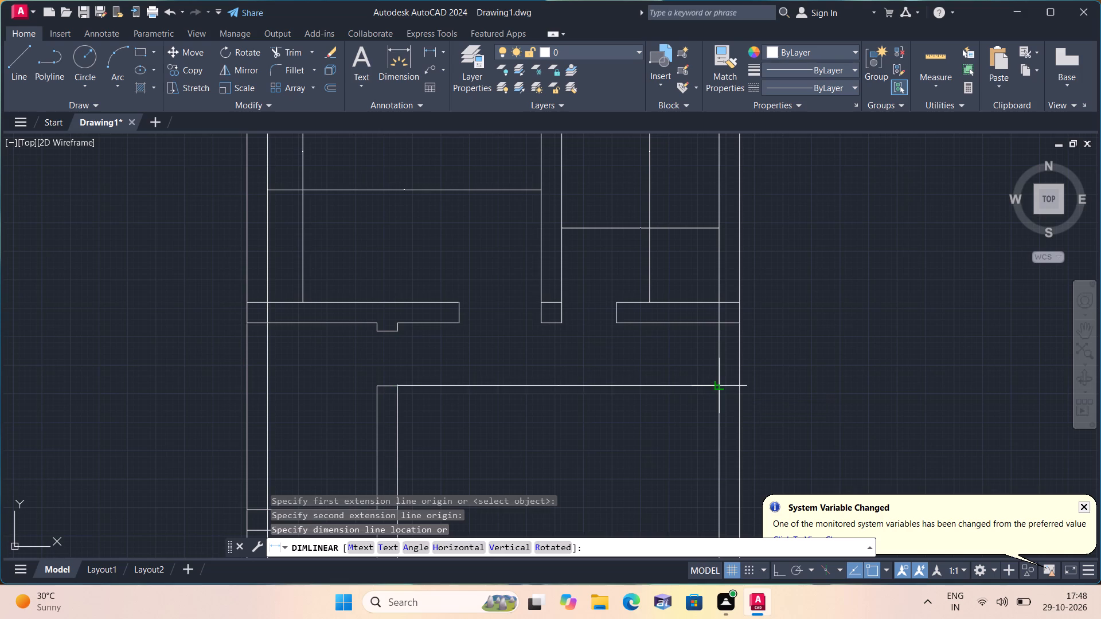
{"action": "left_click", "coordinate": [719, 386]}
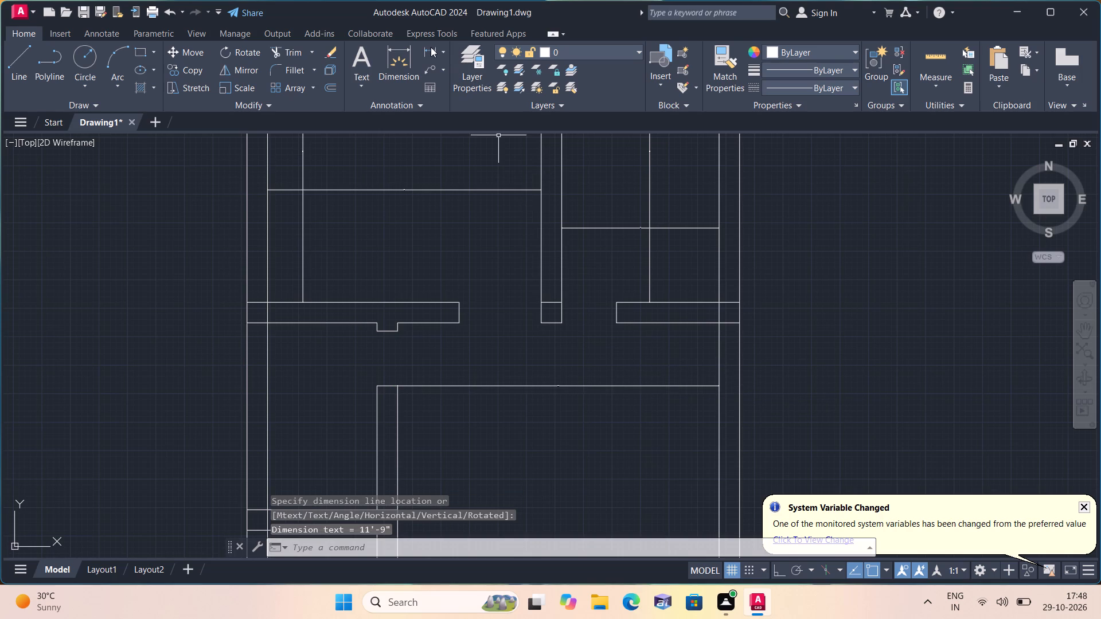
{"action": "left_click", "coordinate": [431, 47]}
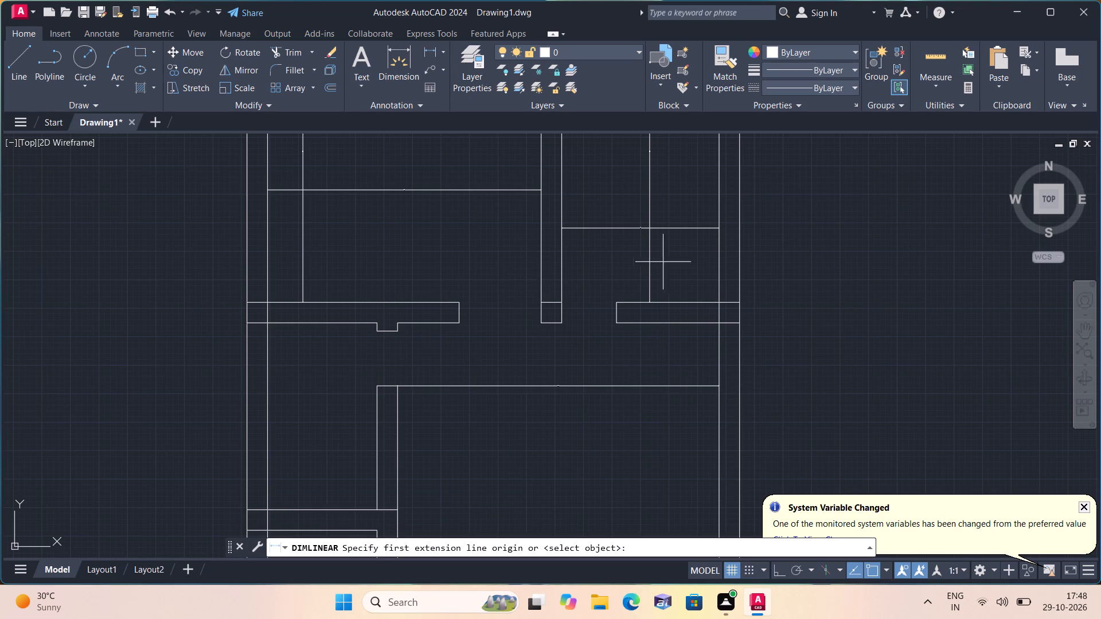
{"action": "left_click", "coordinate": [679, 325]}
{"action": "scroll", "coordinate": [676, 378], "scroll_direction": "down", "scroll_amount": 1}
{"action": "middle_click_drag", "start_coordinate": [671, 378], "coordinate": [636, 217]}
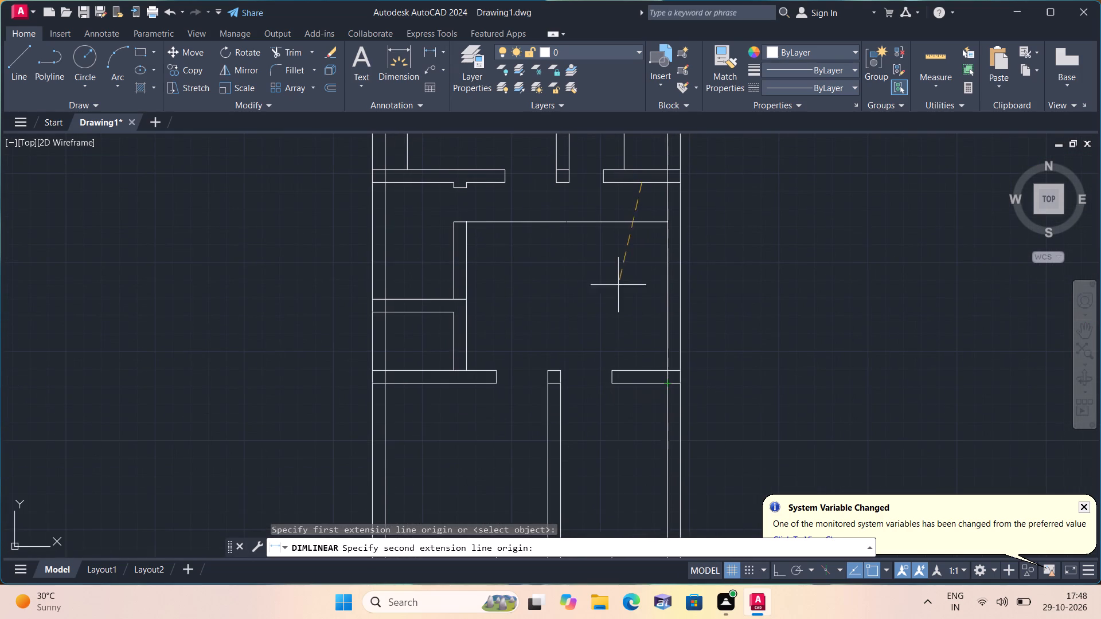
{"action": "left_click", "coordinate": [643, 370]}
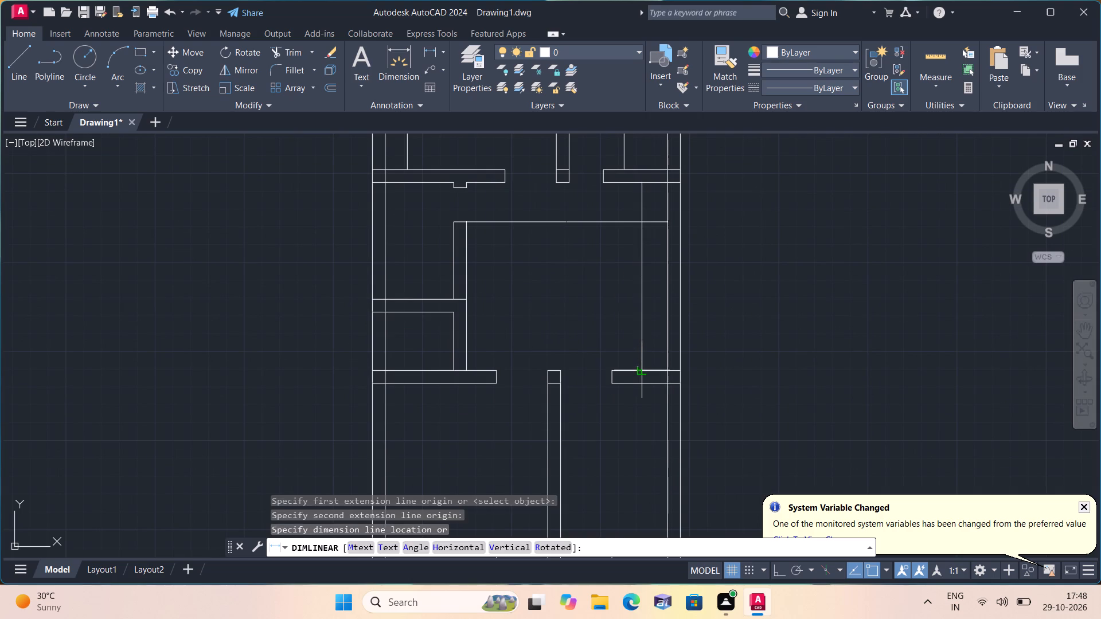
{"action": "left_click", "coordinate": [643, 364]}
Add vertical and horizontal linear dimensions to the small recess west of the central hall, between its inner wall faces.
{"action": "left_click", "coordinate": [429, 50]}
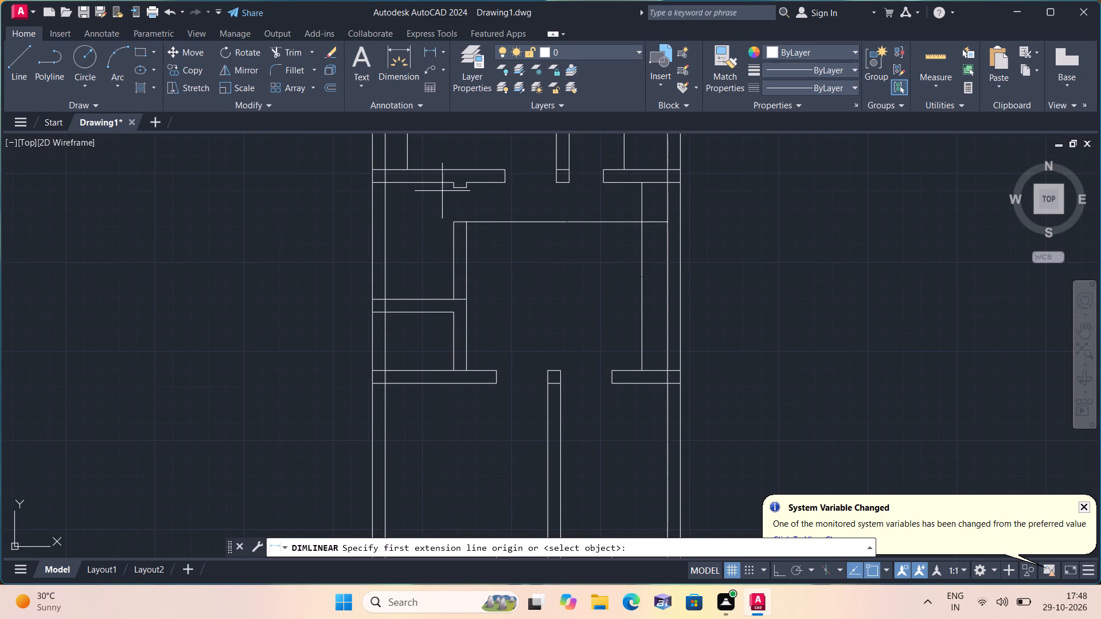
{"action": "scroll", "coordinate": [395, 182], "scroll_direction": "up", "scroll_amount": 1}
{"action": "left_click", "coordinate": [405, 186]}
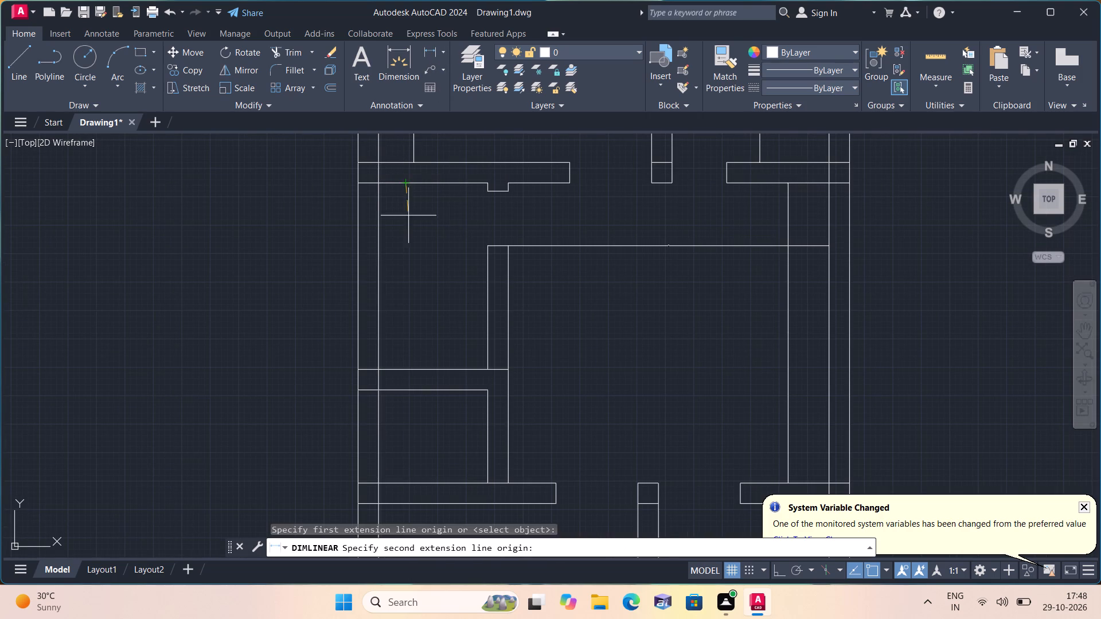
{"action": "left_click", "coordinate": [403, 371]}
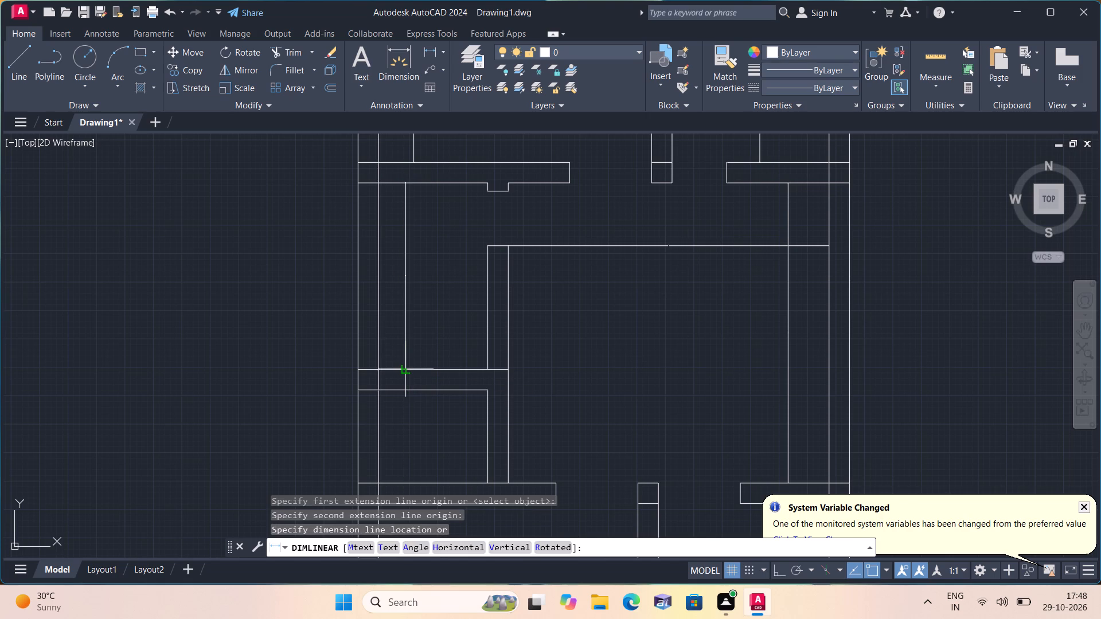
{"action": "left_click", "coordinate": [403, 365]}
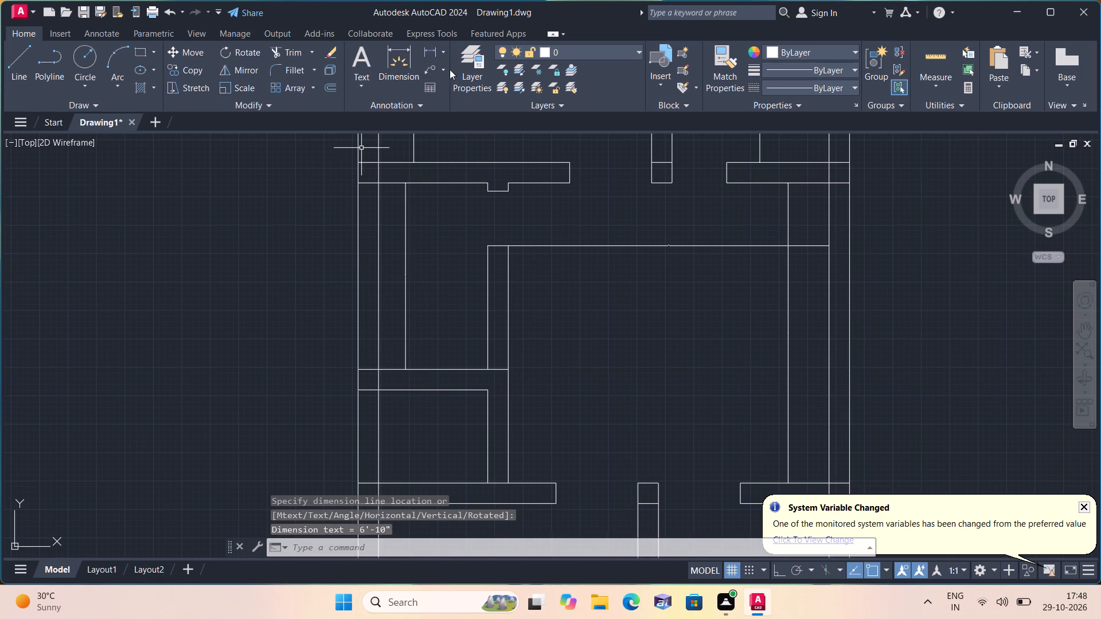
{"action": "left_click", "coordinate": [430, 45]}
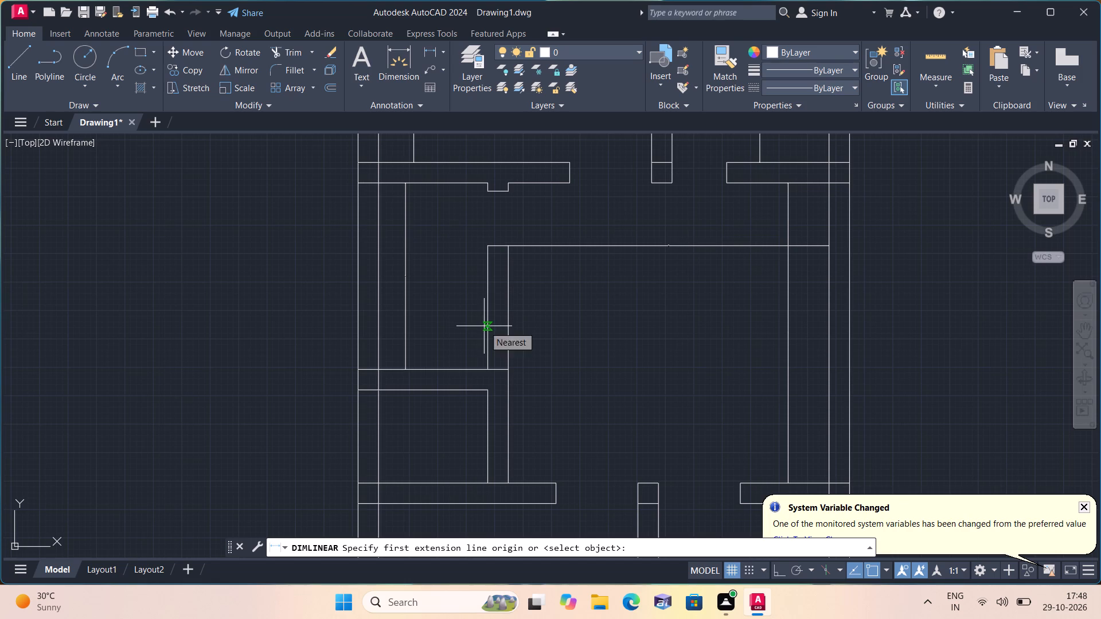
{"action": "left_click", "coordinate": [485, 287]}
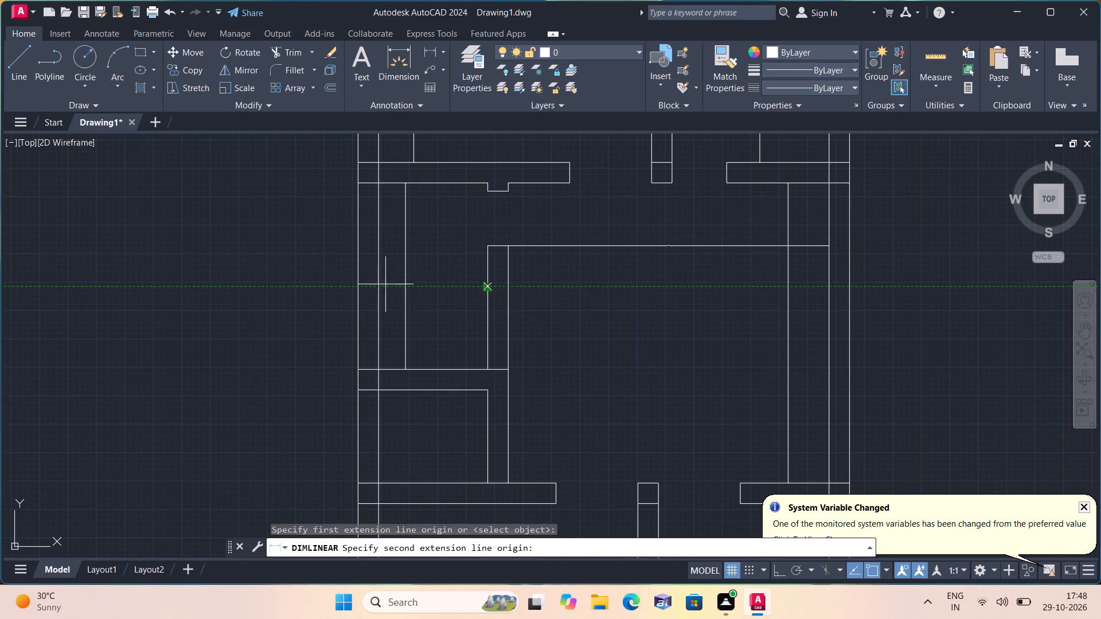
{"action": "left_click", "coordinate": [381, 287]}
{"action": "left_click", "coordinate": [393, 286]}
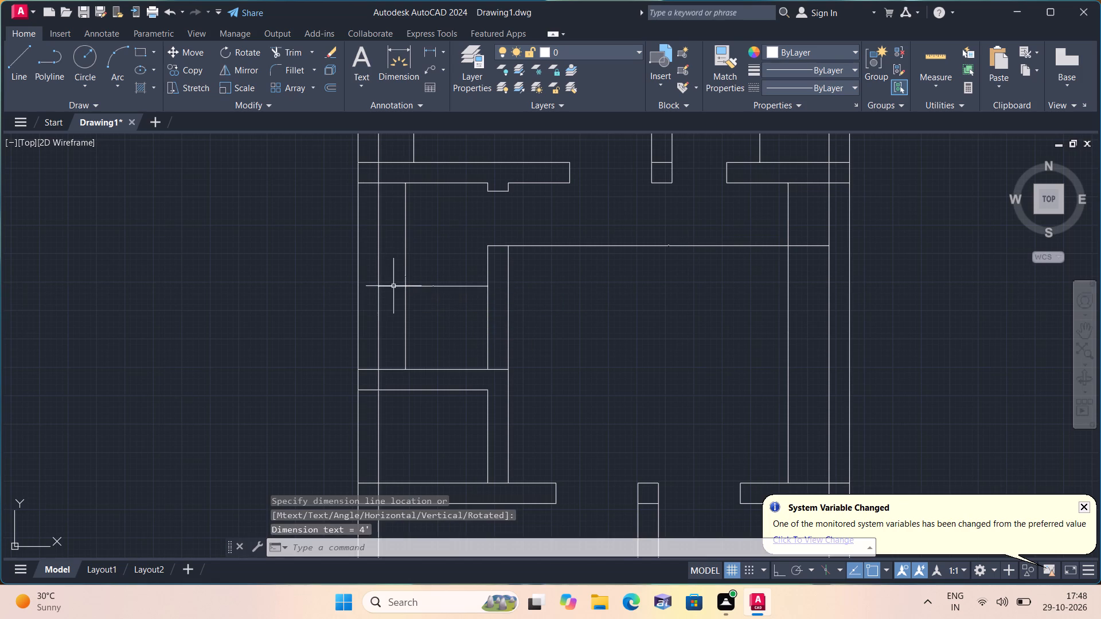
Add vertical and horizontal linear dimensions inside the west room directly above the staircase, between its inner wall faces.
{"action": "left_click", "coordinate": [428, 55]}
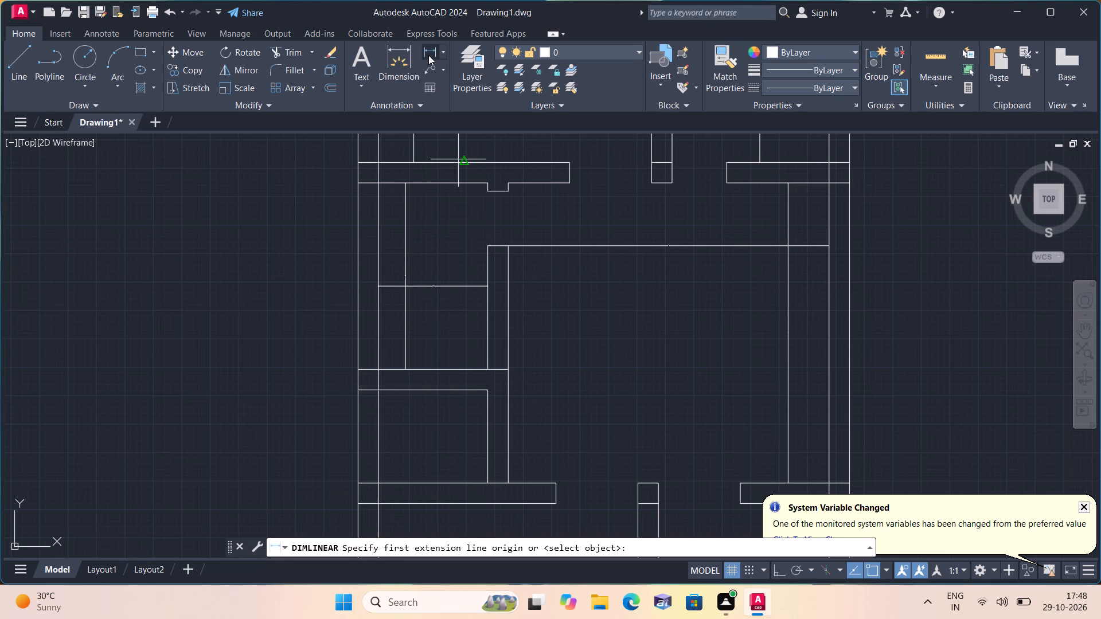
{"action": "scroll", "coordinate": [497, 222], "scroll_direction": "down", "scroll_amount": 1}
{"action": "middle_click_drag", "start_coordinate": [510, 237], "coordinate": [522, 147]}
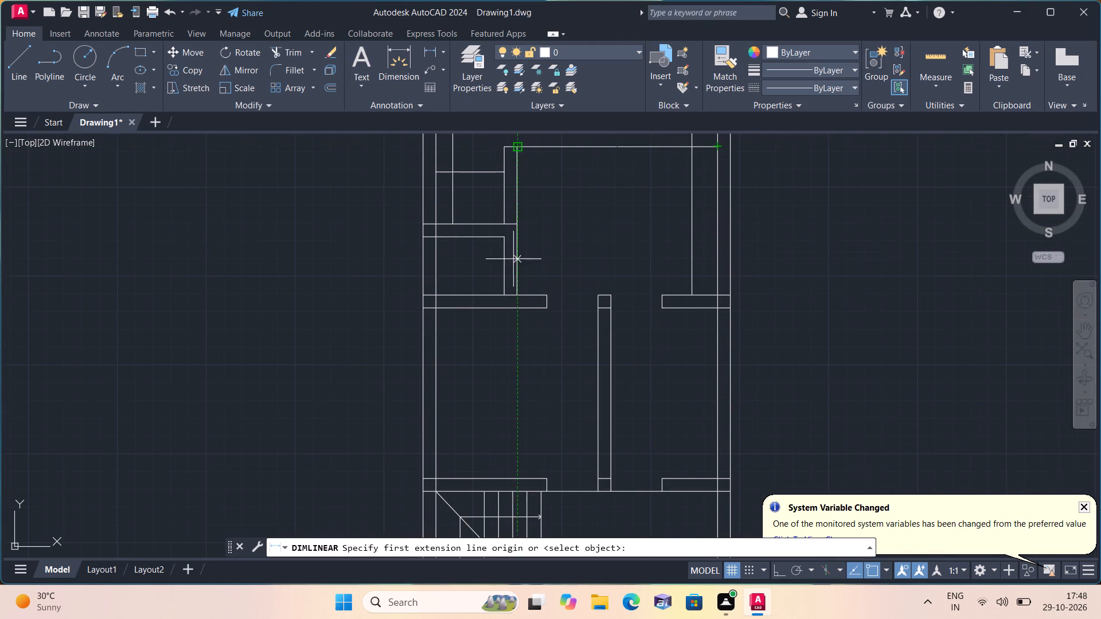
{"action": "middle_click_drag", "start_coordinate": [505, 355], "coordinate": [506, 291]}
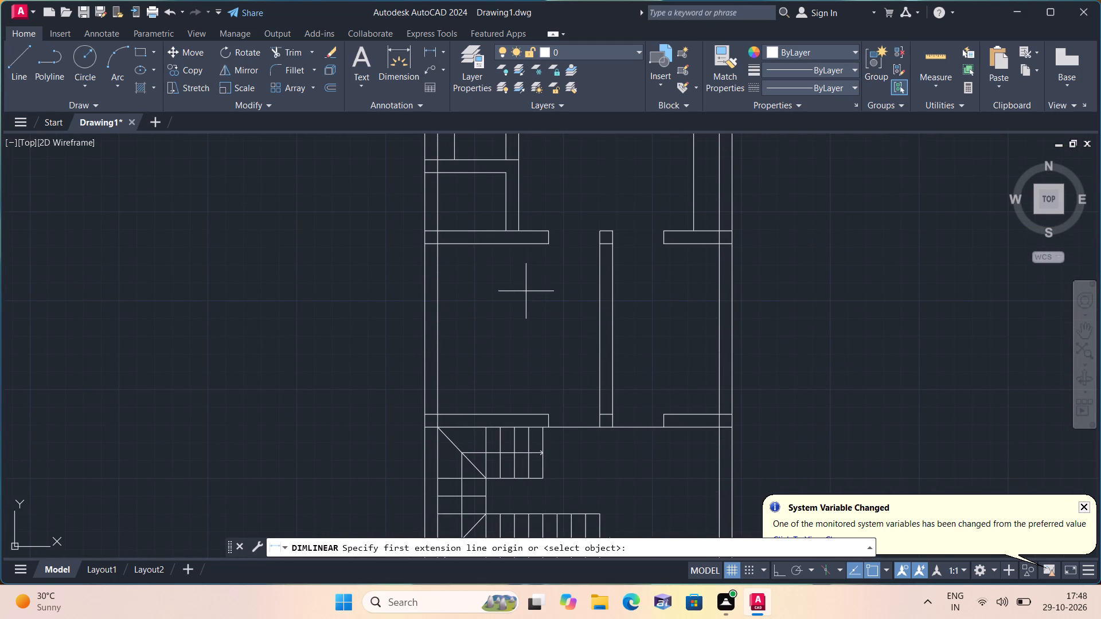
{"action": "left_click", "coordinate": [546, 414]}
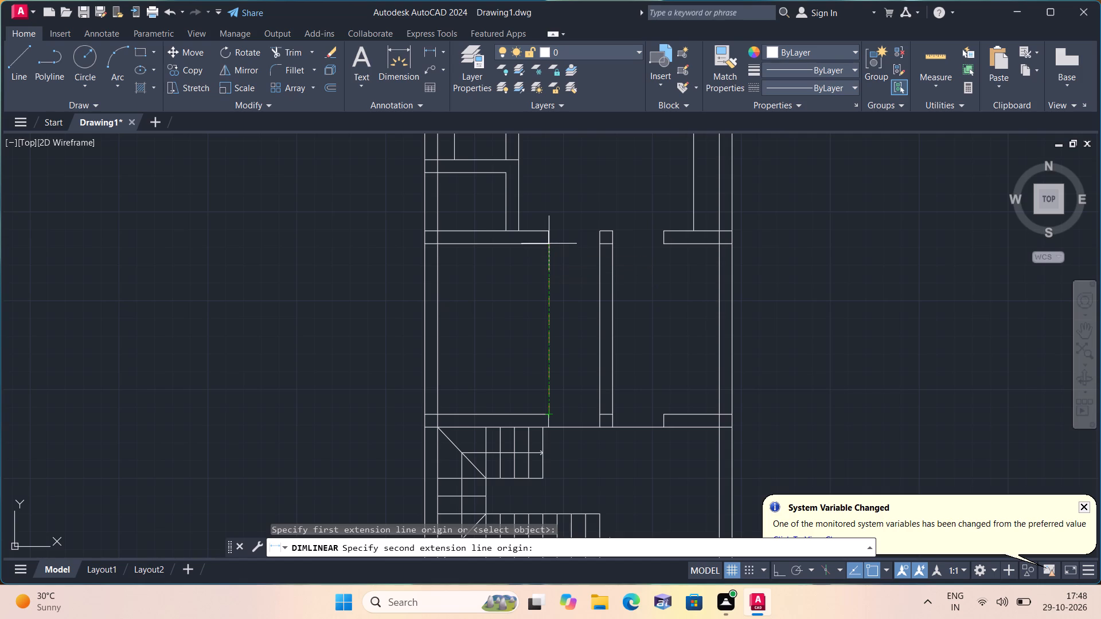
{"action": "left_click", "coordinate": [547, 245]}
{"action": "left_click", "coordinate": [544, 260]}
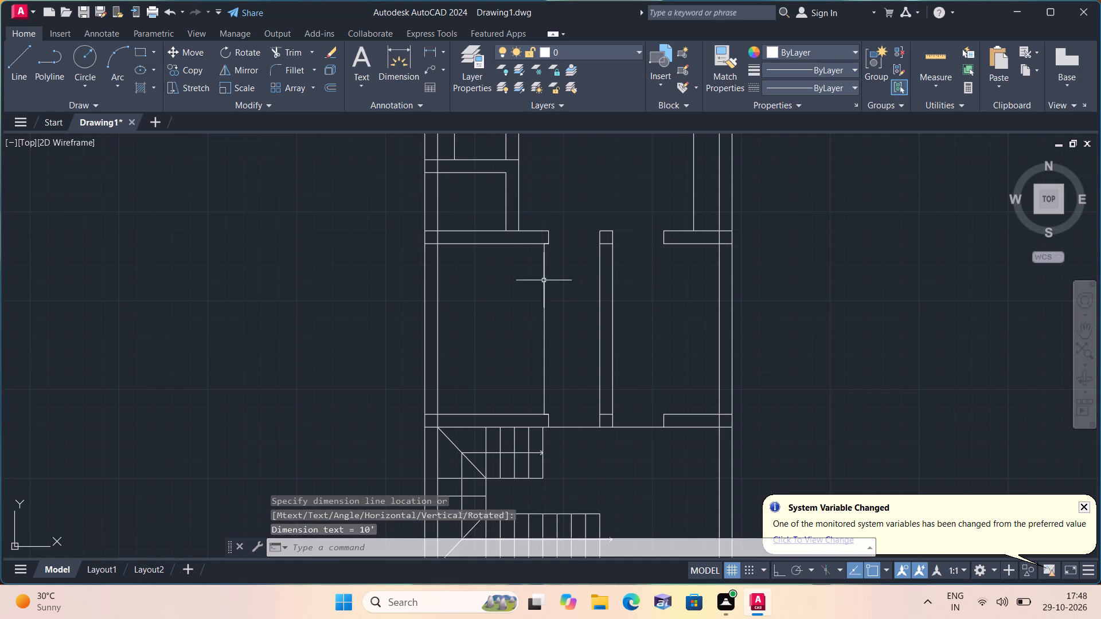
{"action": "left_click", "coordinate": [423, 46]}
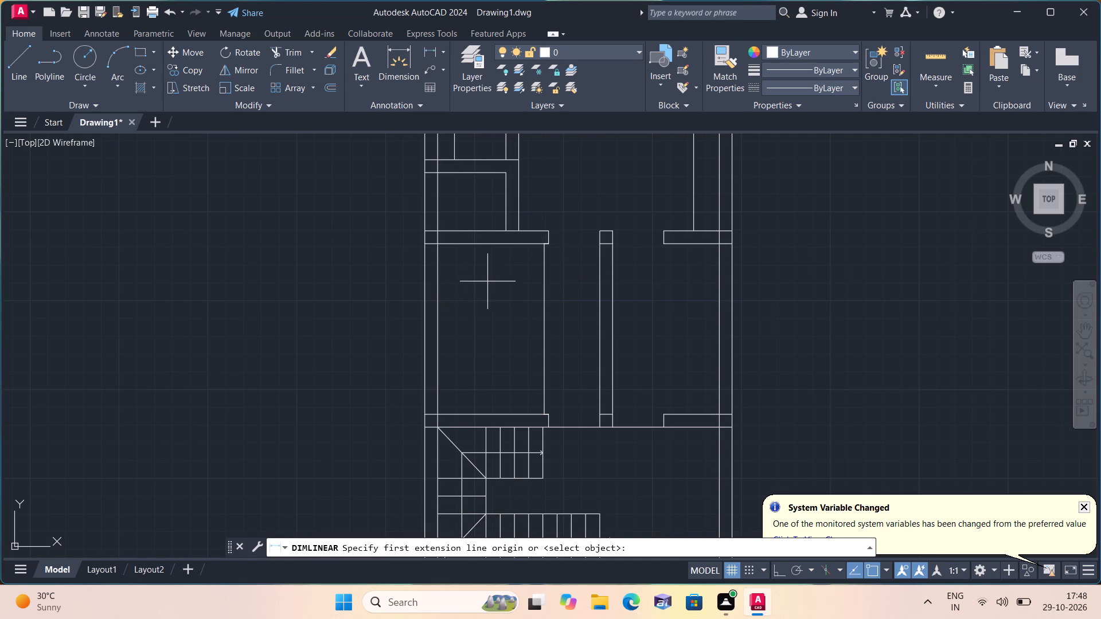
{"action": "left_click", "coordinate": [435, 402]}
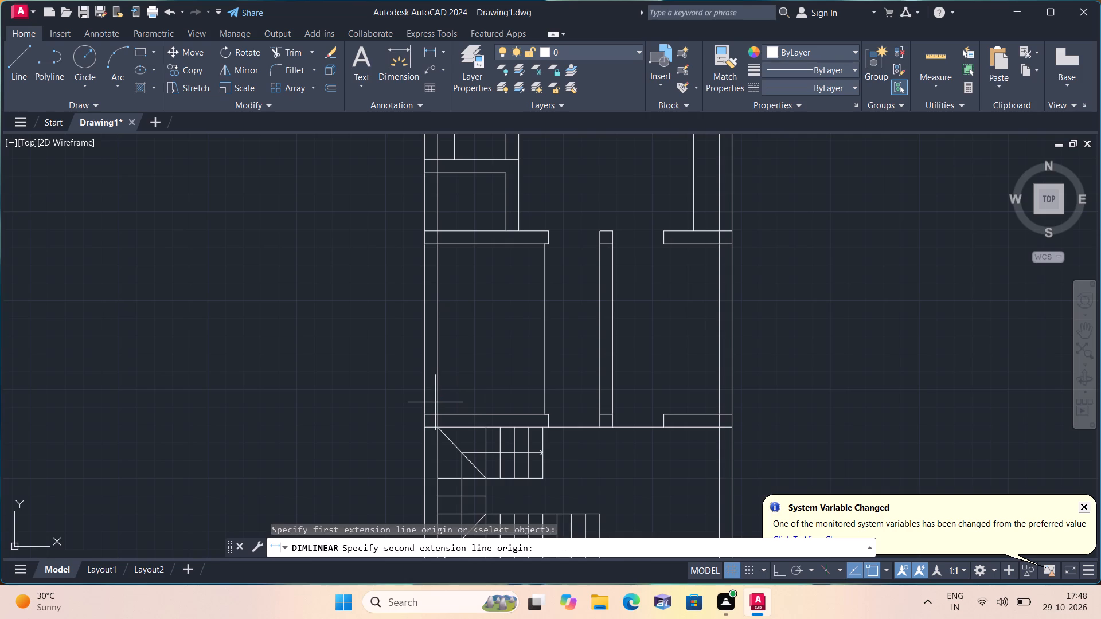
{"action": "left_click", "coordinate": [598, 402]}
{"action": "left_click", "coordinate": [598, 395]}
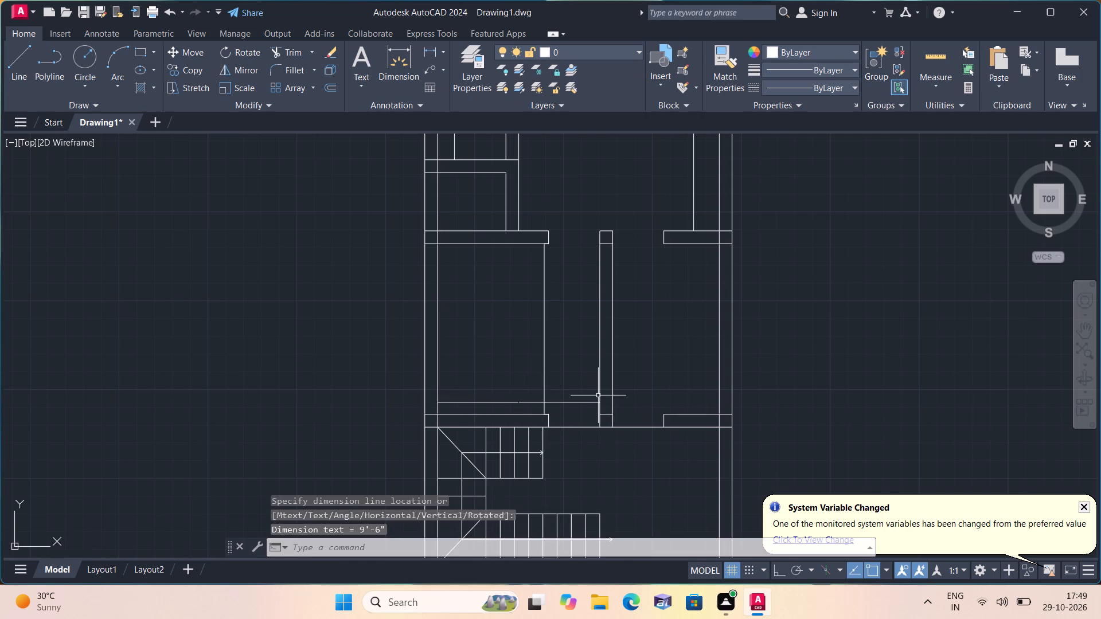
Add horizontal and vertical linear dimensions inside the narrower east room above the stair hall, between its inner wall faces.
{"action": "left_click", "coordinate": [427, 52]}
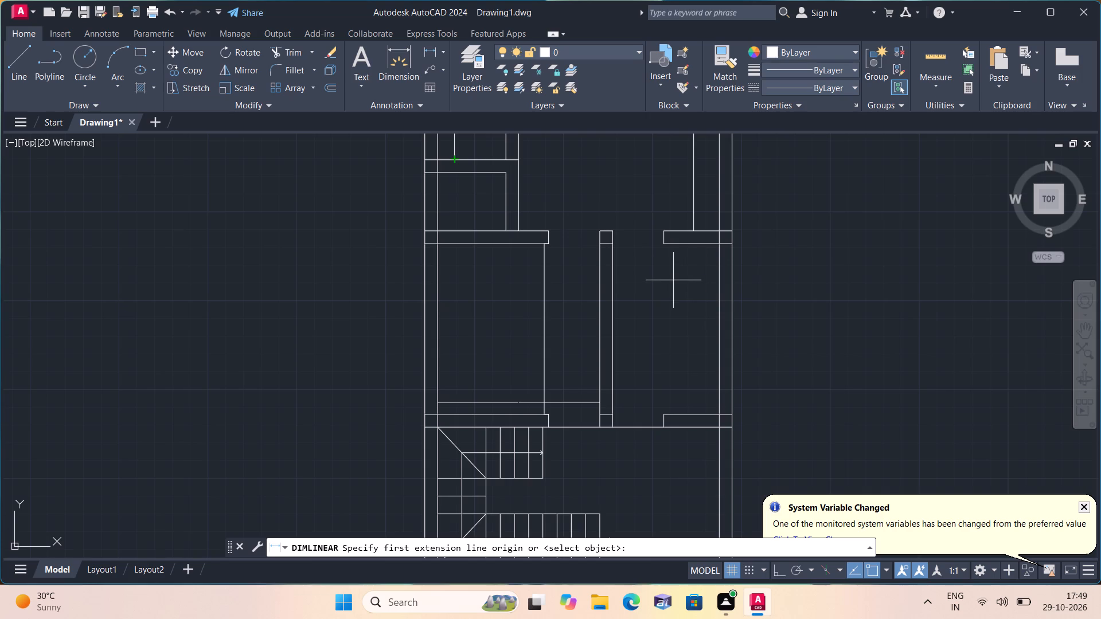
{"action": "scroll", "coordinate": [670, 278], "scroll_direction": "up", "scroll_amount": 1}
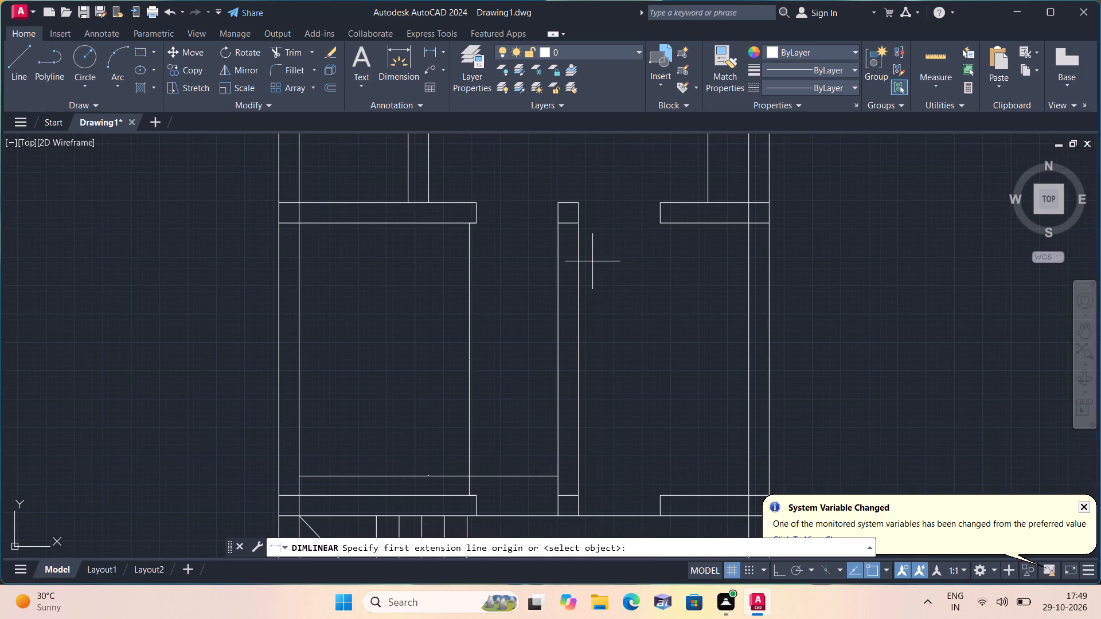
{"action": "left_click", "coordinate": [583, 254]}
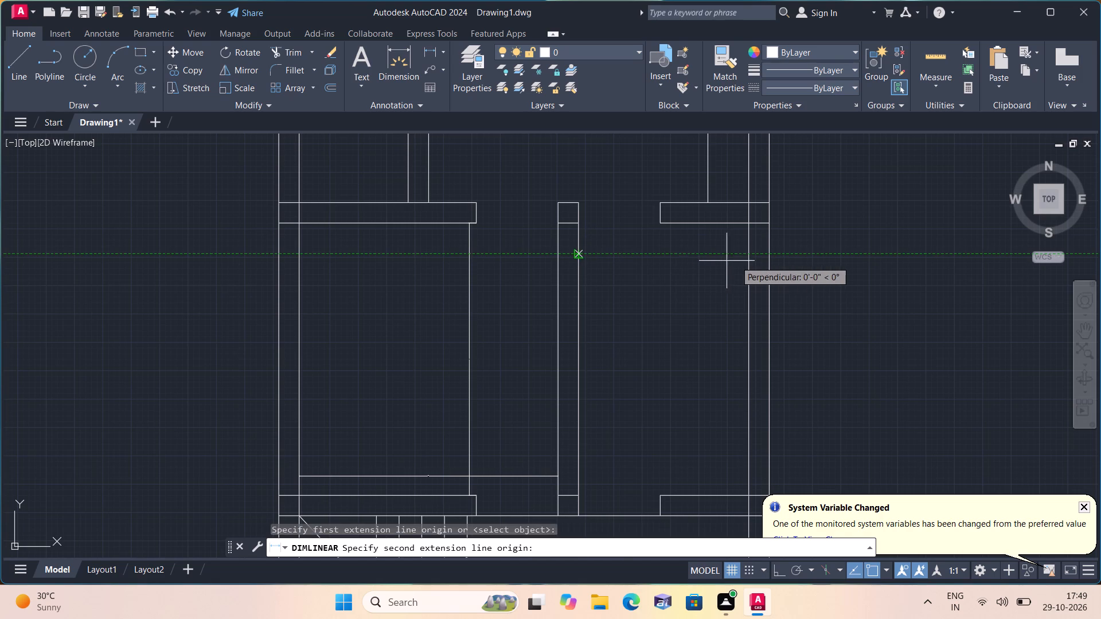
{"action": "left_click", "coordinate": [746, 255]}
{"action": "left_click", "coordinate": [745, 255]}
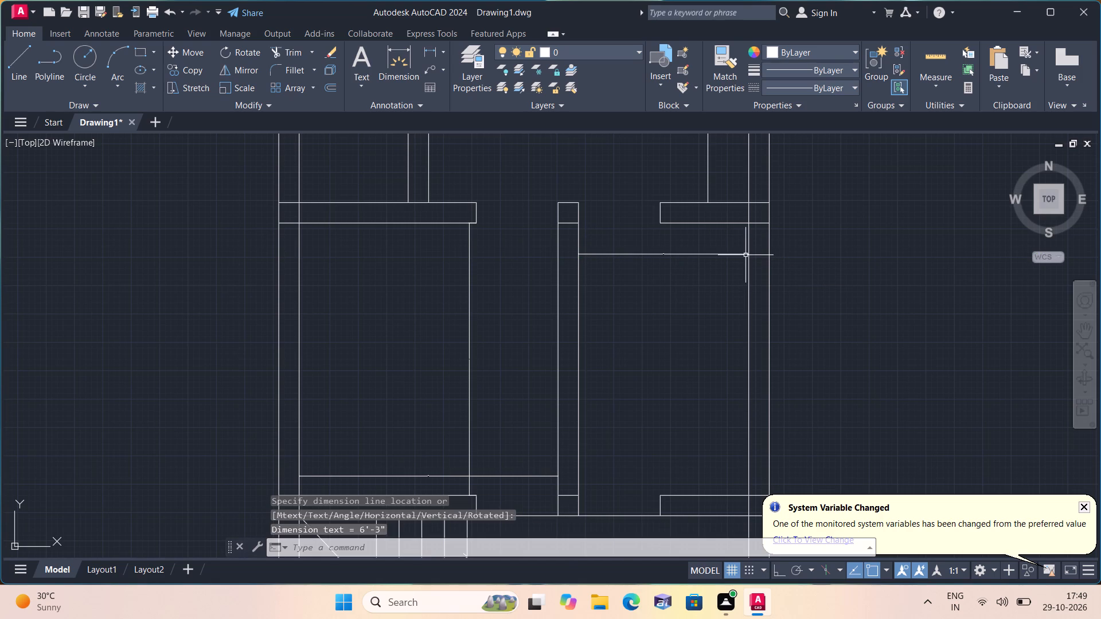
{"action": "left_click", "coordinate": [423, 48]}
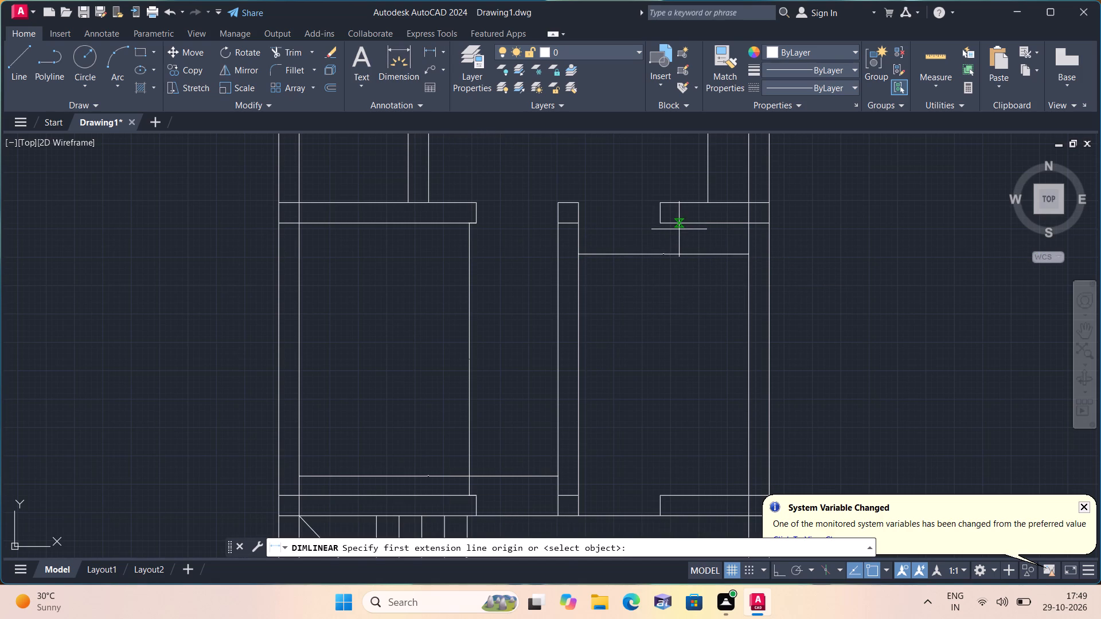
{"action": "left_click", "coordinate": [661, 226]}
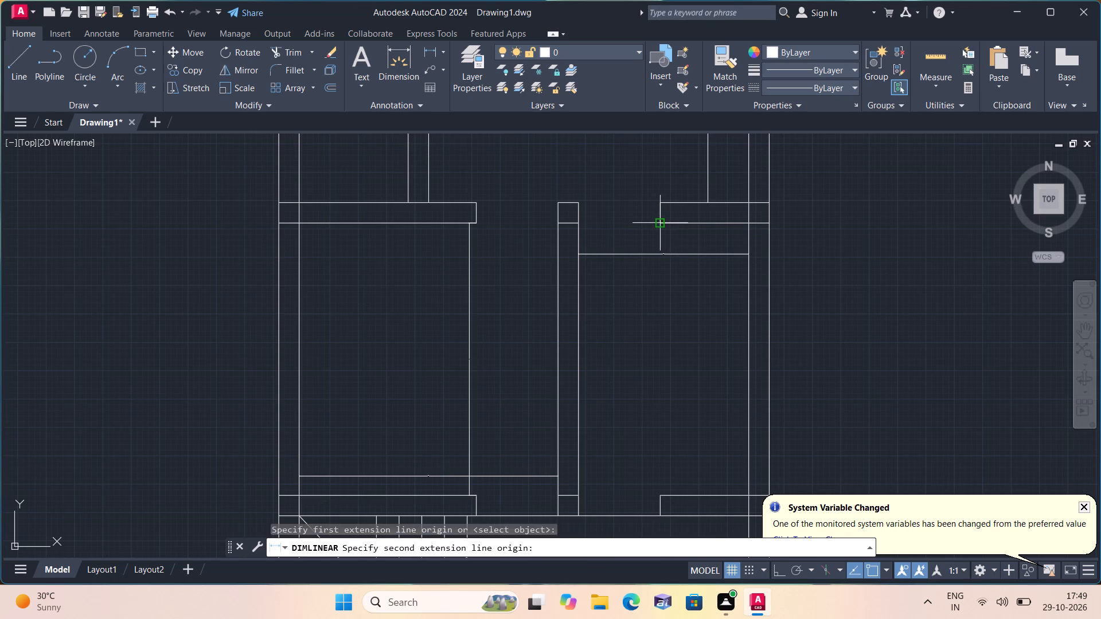
{"action": "left_click", "coordinate": [661, 495]}
{"action": "left_click", "coordinate": [661, 491]}
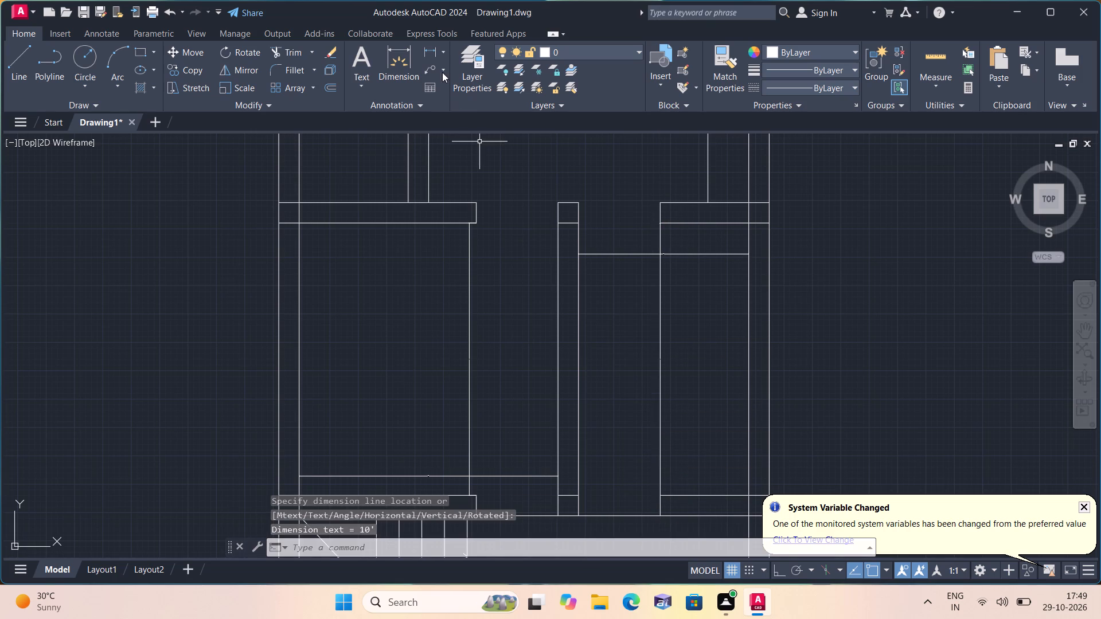
Add a vertical linear dimension across the stair hall east of the flights, from its upper wall line to the bottom wall's inner face.
{"action": "left_click", "coordinate": [431, 53]}
{"action": "scroll", "coordinate": [446, 190], "scroll_direction": "down", "scroll_amount": 1}
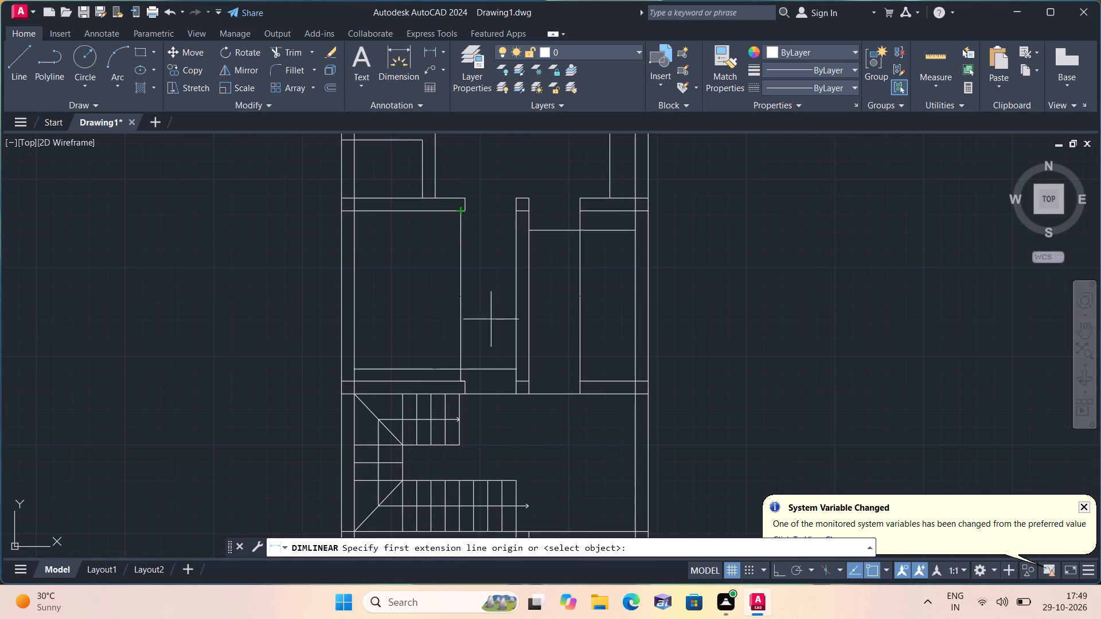
{"action": "middle_click_drag", "start_coordinate": [502, 331], "coordinate": [503, 158]}
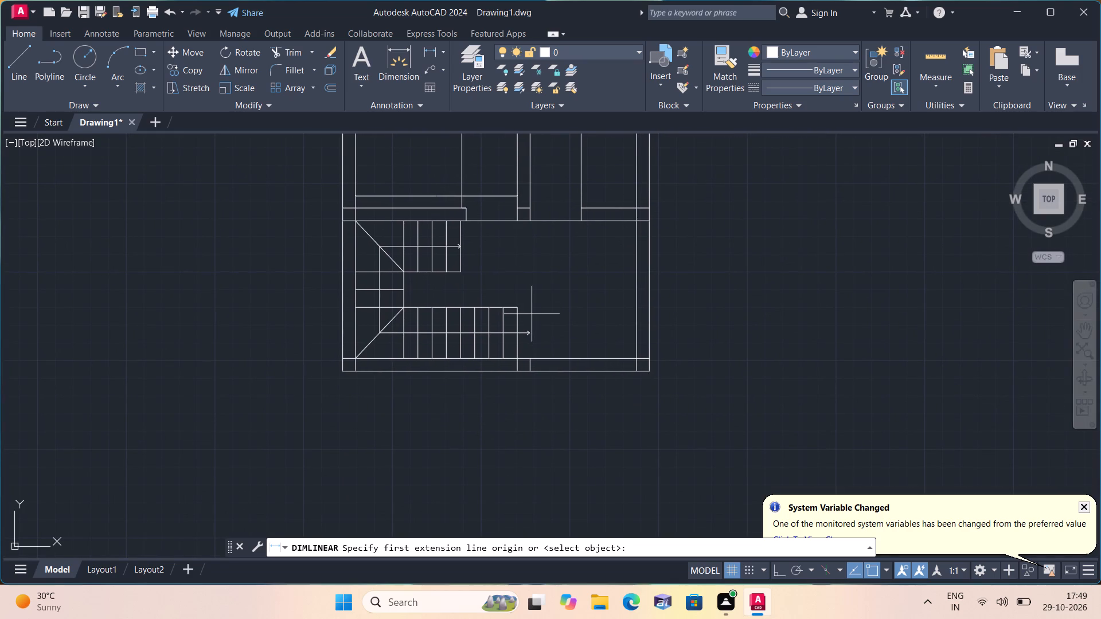
{"action": "left_click", "coordinate": [597, 225]}
{"action": "scroll", "coordinate": [584, 301], "scroll_direction": "down", "scroll_amount": 1}
{"action": "middle_click_drag", "start_coordinate": [581, 301], "coordinate": [566, 193]}
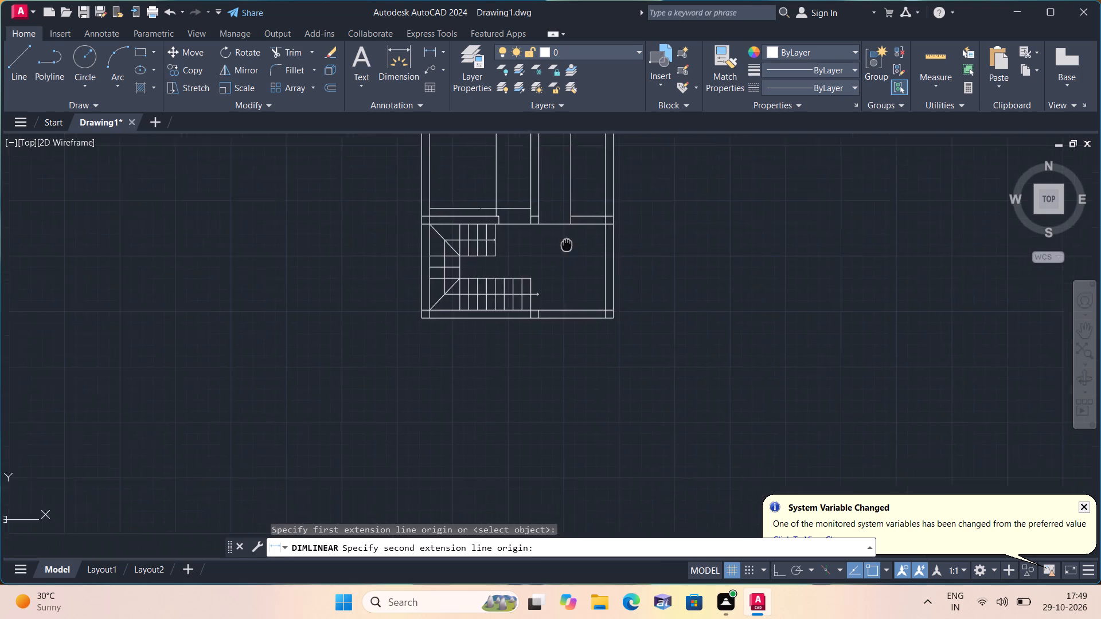
{"action": "middle_click_drag", "start_coordinate": [566, 193], "coordinate": [566, 179]}
{"action": "left_click", "coordinate": [576, 217]}
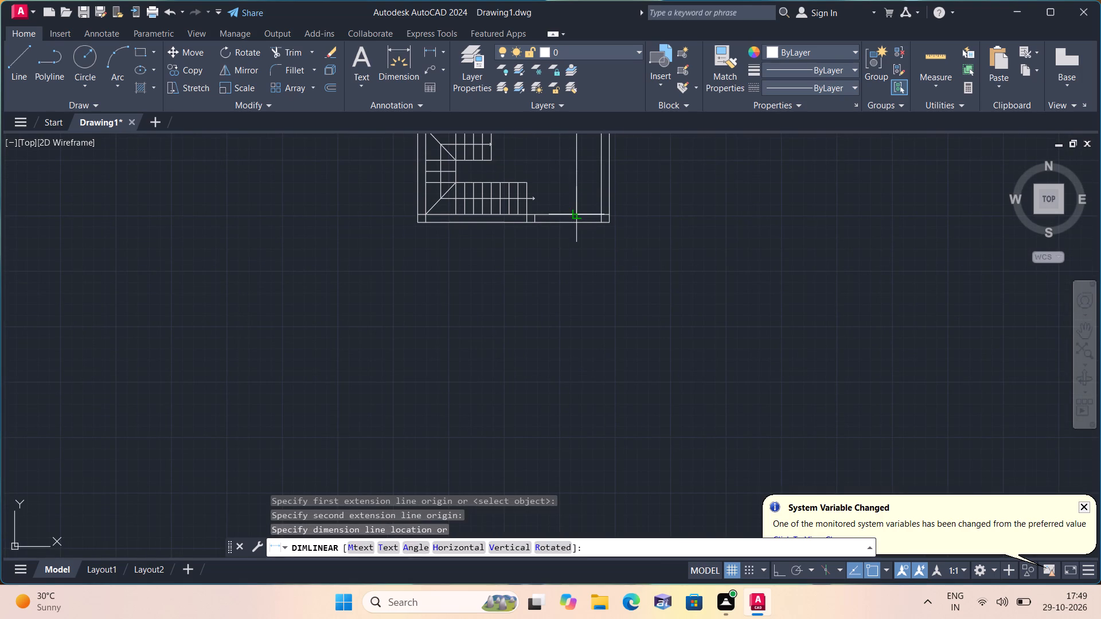
{"action": "left_click", "coordinate": [576, 213]}
{"action": "middle_click_drag", "start_coordinate": [562, 186], "coordinate": [561, 273]}
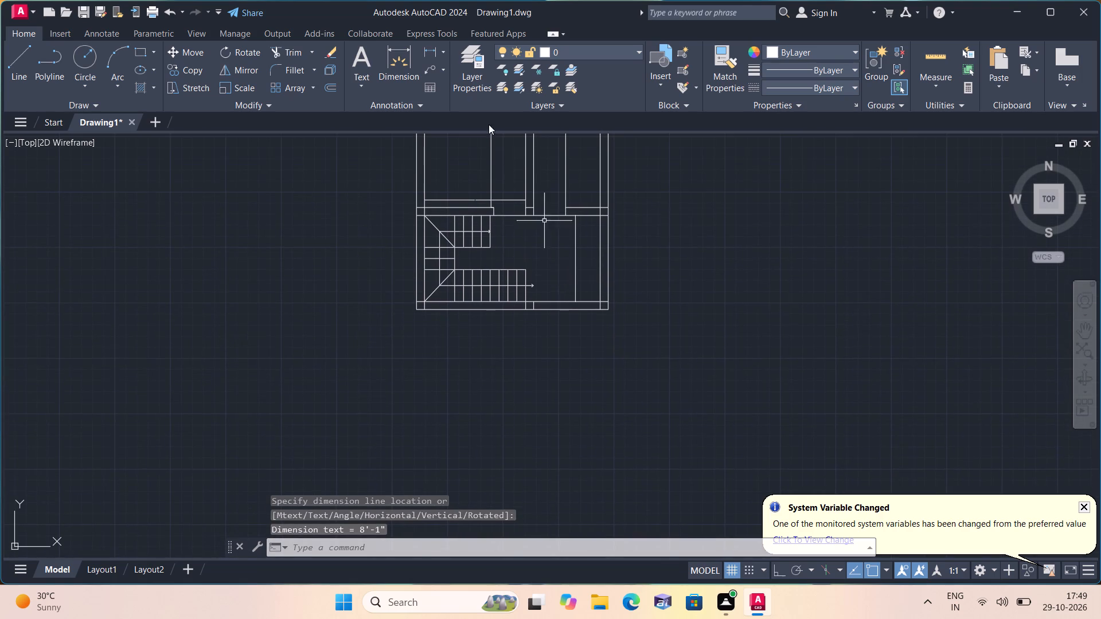
Add a horizontal linear dimension across the stair hall, from the lower flight's east end to the east wall's inner face.
{"action": "left_click", "coordinate": [430, 47]}
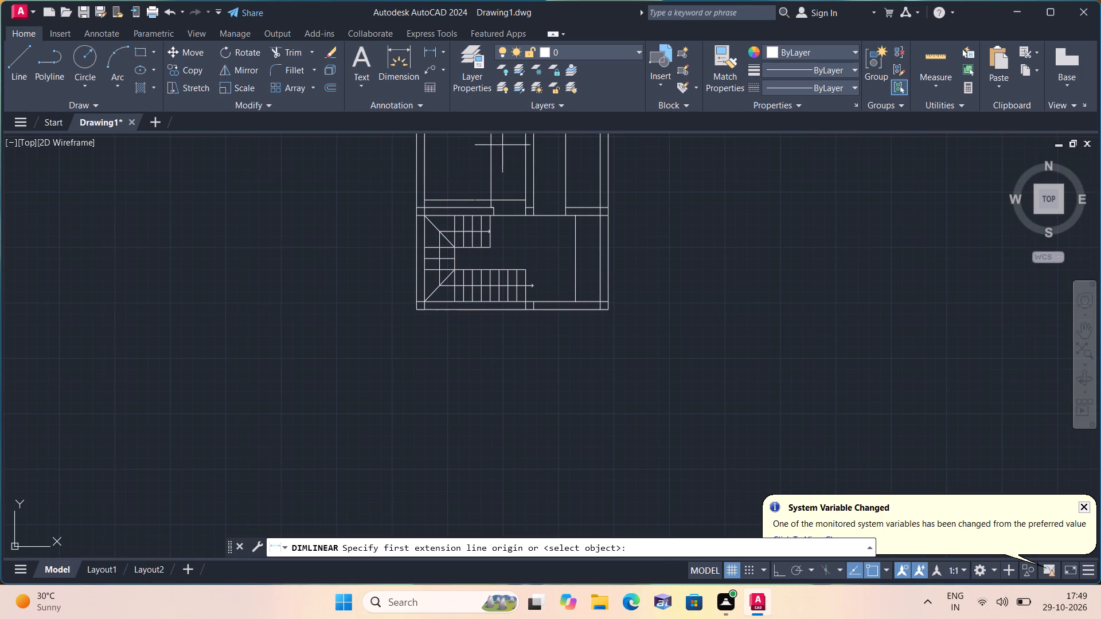
{"action": "scroll", "coordinate": [526, 251], "scroll_direction": "up", "scroll_amount": 1}
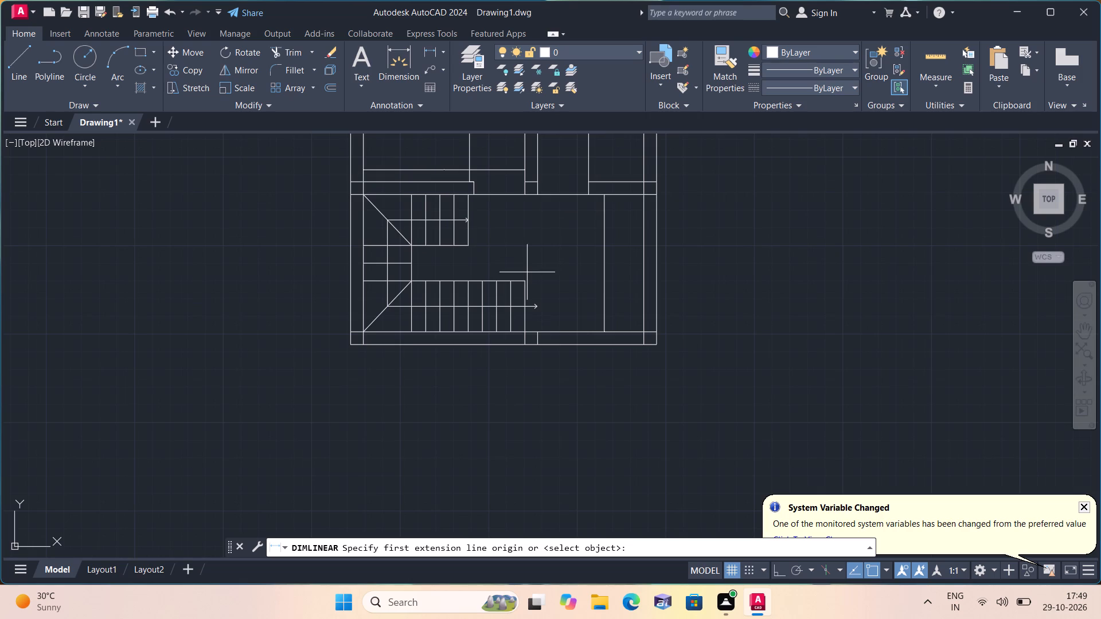
{"action": "left_click", "coordinate": [528, 281]}
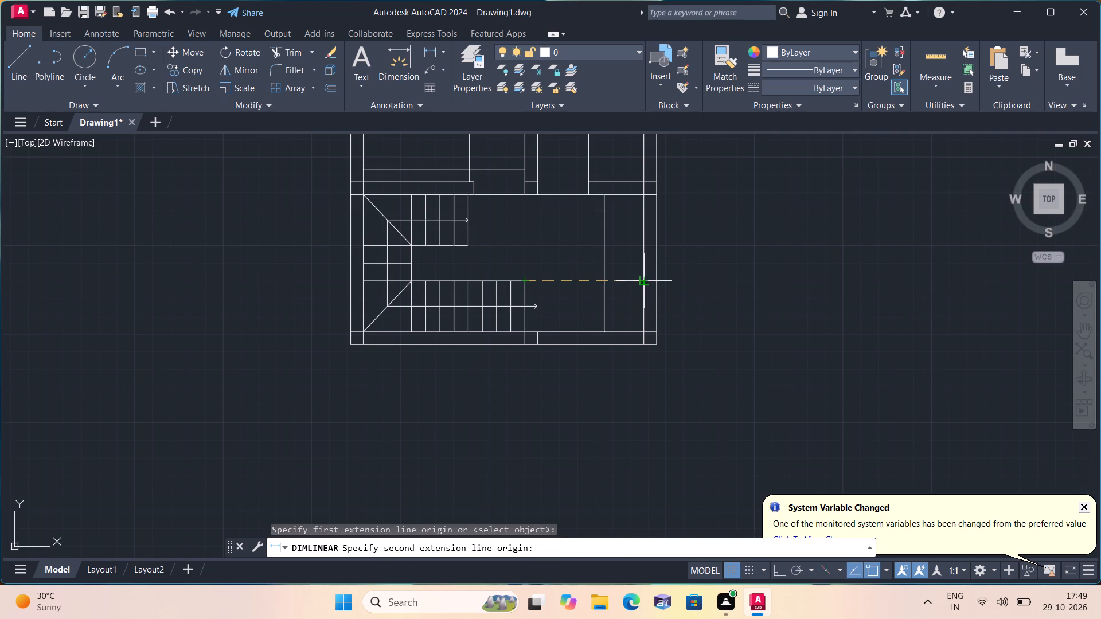
{"action": "left_click", "coordinate": [643, 281]}
{"action": "left_click", "coordinate": [628, 284]}
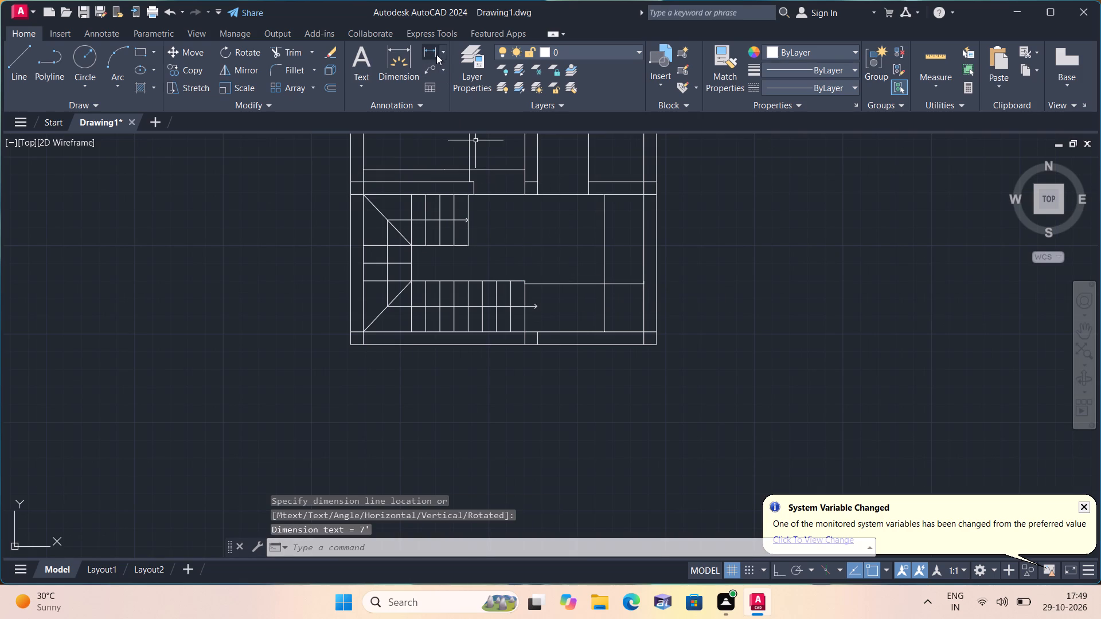
Add a vertical linear dimension for the upper flight's width, placed just east of its last riser.
{"action": "left_click", "coordinate": [431, 49]}
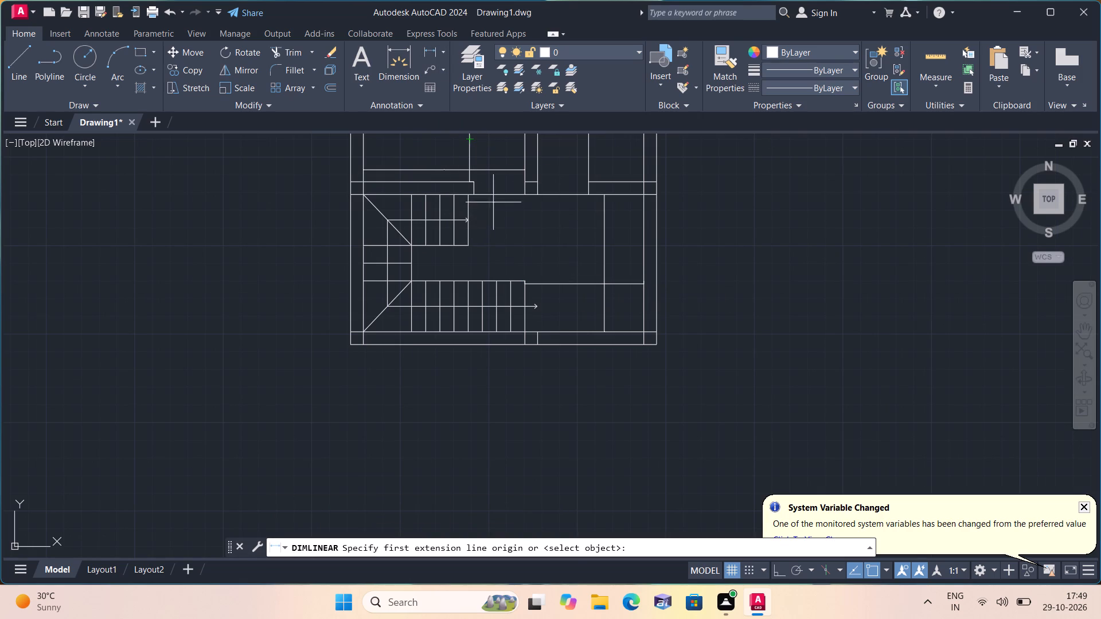
{"action": "scroll", "coordinate": [487, 206], "scroll_direction": "up", "scroll_amount": 2}
{"action": "left_click", "coordinate": [440, 176]}
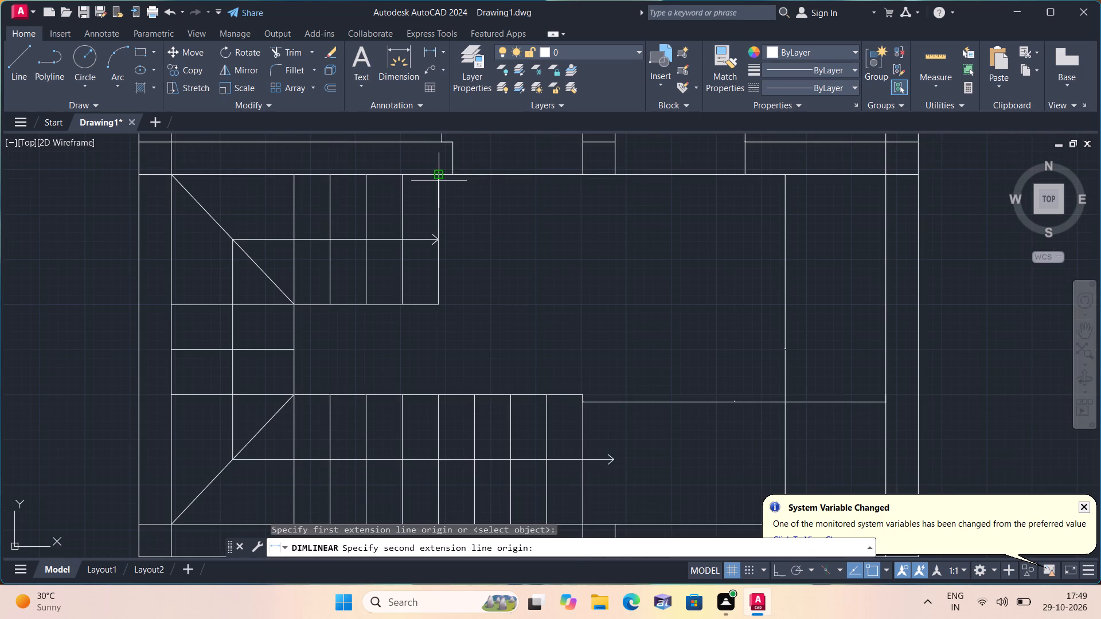
{"action": "left_click", "coordinate": [436, 304]}
{"action": "left_click", "coordinate": [453, 299]}
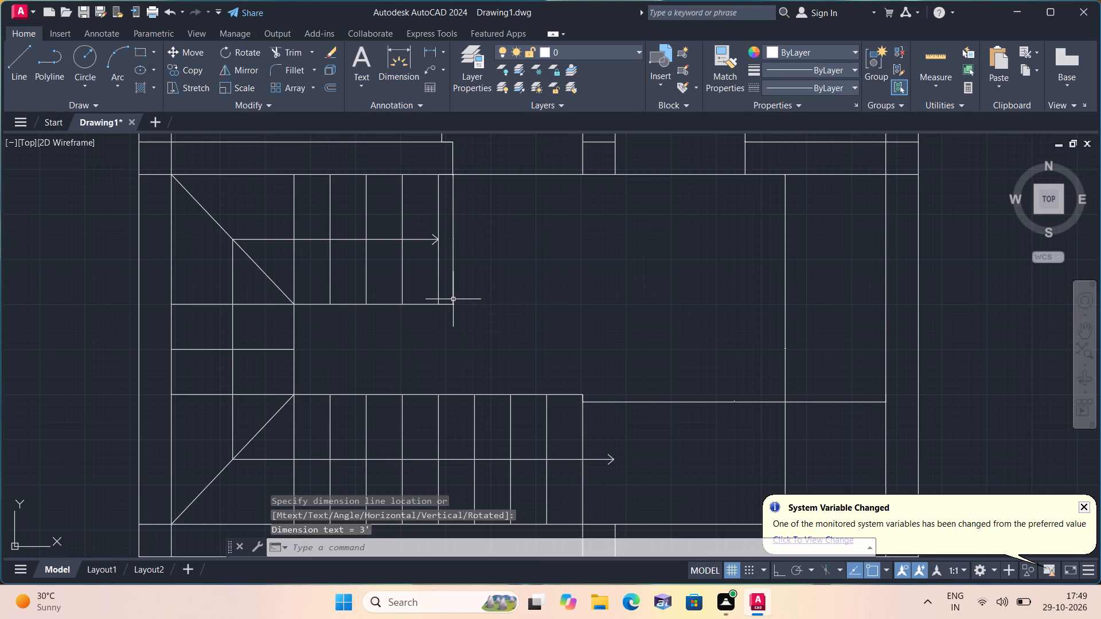
Add a horizontal linear dimension just above the lower flight, from its east end to the west wall's inner face.
{"action": "left_click", "coordinate": [424, 50]}
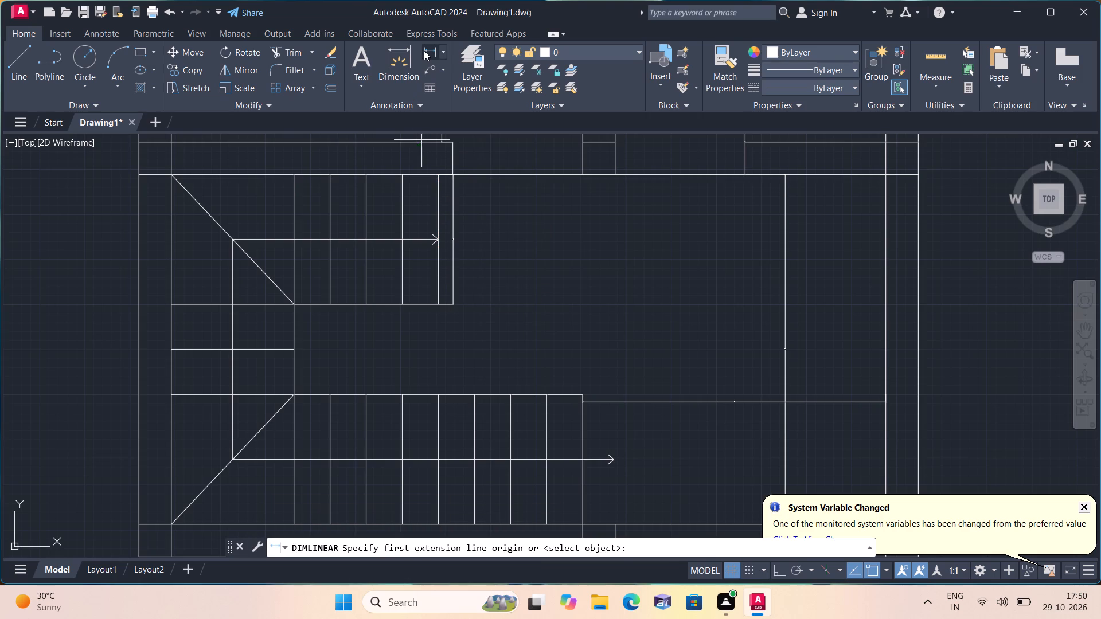
{"action": "scroll", "coordinate": [428, 92], "scroll_direction": "down", "scroll_amount": 1}
{"action": "middle_click_drag", "start_coordinate": [387, 216], "coordinate": [498, 179]}
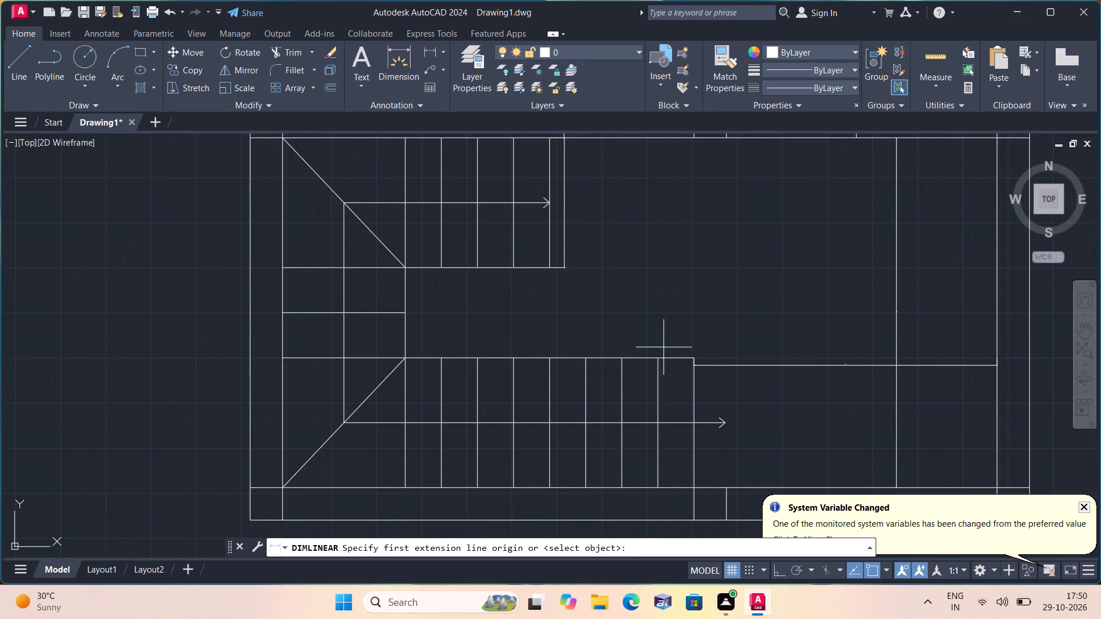
{"action": "left_click", "coordinate": [694, 359]}
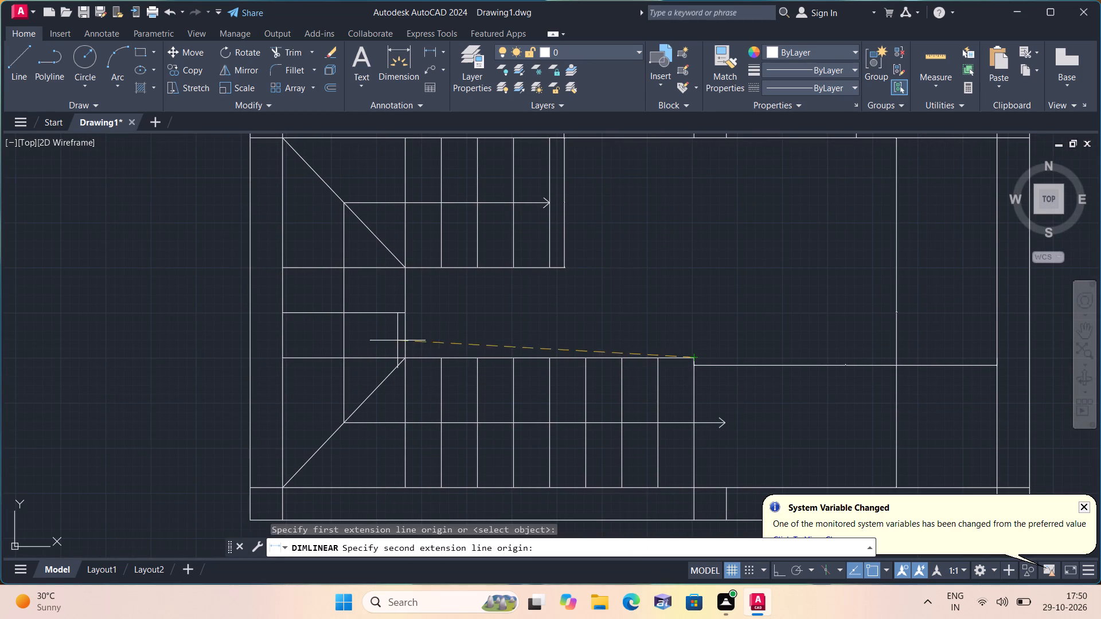
{"action": "left_click", "coordinate": [283, 358]}
{"action": "left_click", "coordinate": [295, 330]}
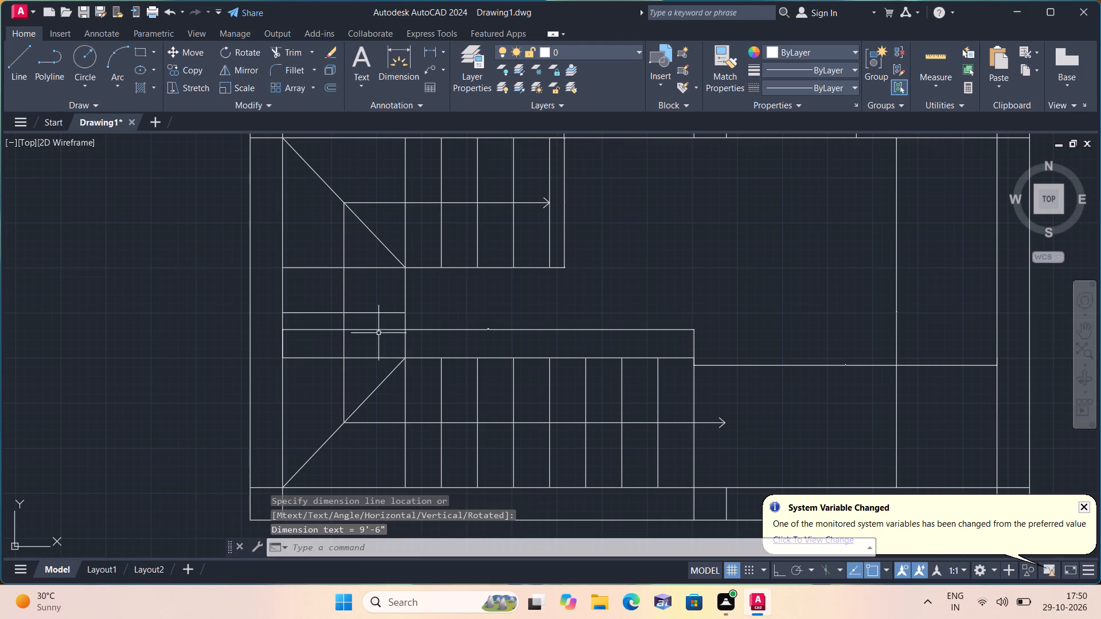
Add a horizontal linear dimension for the building's overall width, between the outer top corners and placed above the top wall.
{"action": "middle_click_drag", "start_coordinate": [572, 322], "coordinate": [458, 294]}
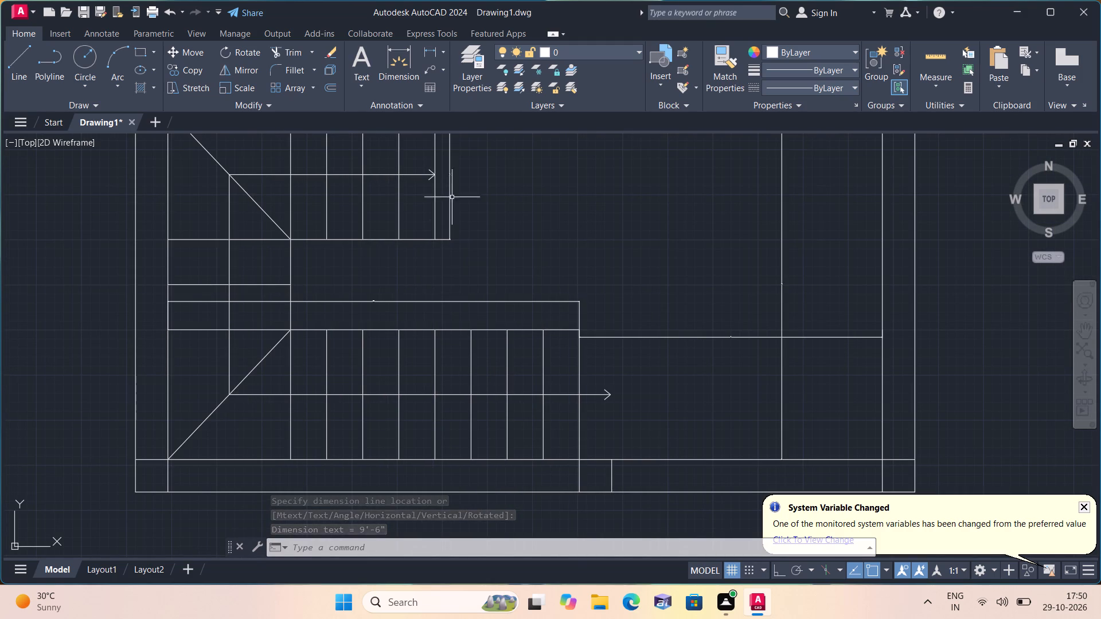
{"action": "left_click", "coordinate": [434, 53]}
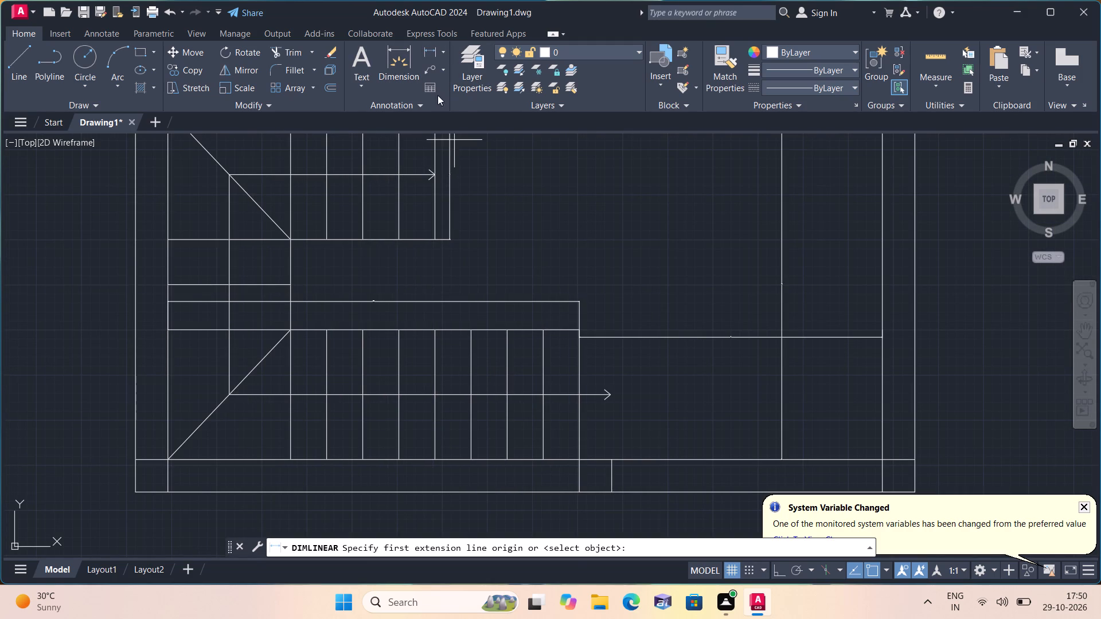
{"action": "scroll", "coordinate": [464, 191], "scroll_direction": "down", "scroll_amount": 2}
{"action": "middle_click_drag", "start_coordinate": [471, 240], "coordinate": [447, 465]}
{"action": "middle_click_drag", "start_coordinate": [445, 427], "coordinate": [444, 426]}
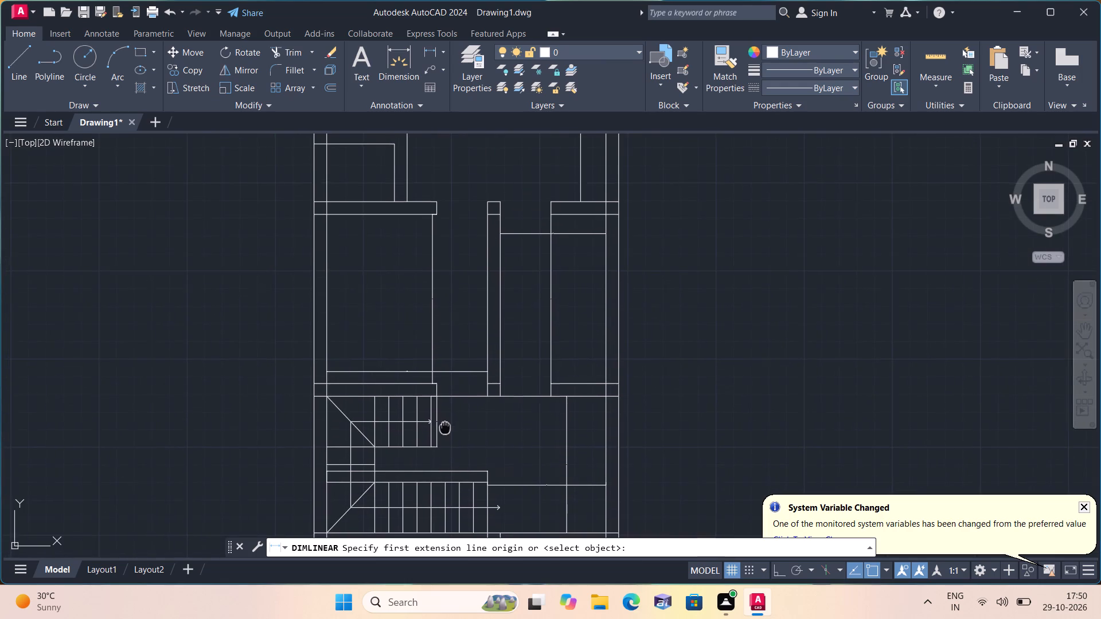
{"action": "middle_click_drag", "start_coordinate": [444, 426], "coordinate": [432, 618]}
{"action": "middle_click_drag", "start_coordinate": [422, 254], "coordinate": [413, 367]}
{"action": "scroll", "coordinate": [429, 267], "scroll_direction": "down", "scroll_amount": 1}
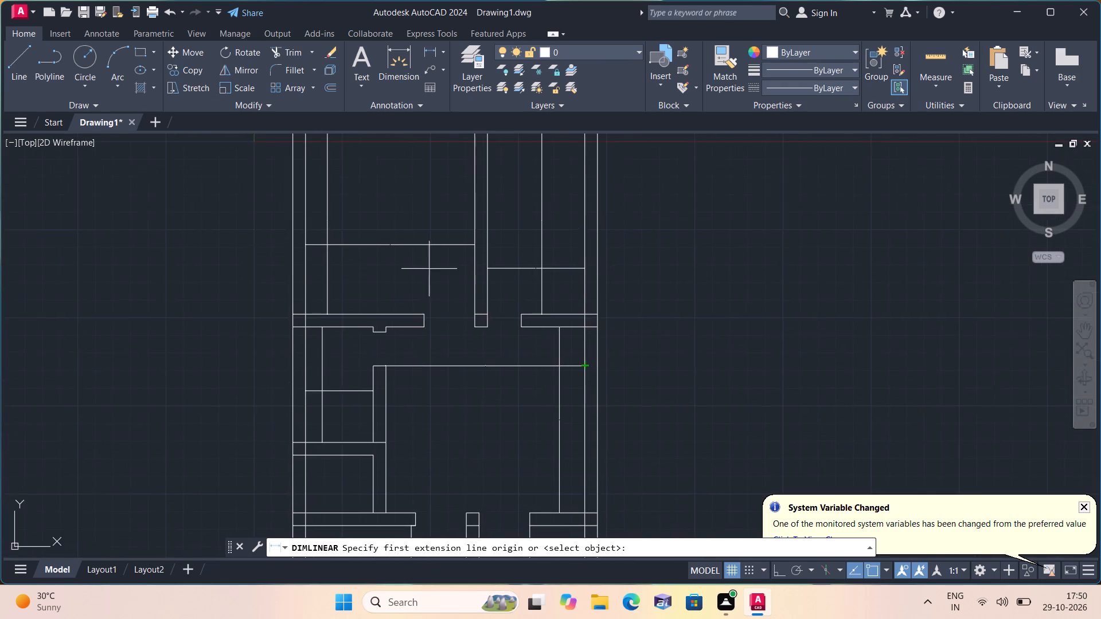
{"action": "middle_click_drag", "start_coordinate": [413, 205], "coordinate": [398, 303]}
{"action": "scroll", "coordinate": [341, 262], "scroll_direction": "up", "scroll_amount": 3}
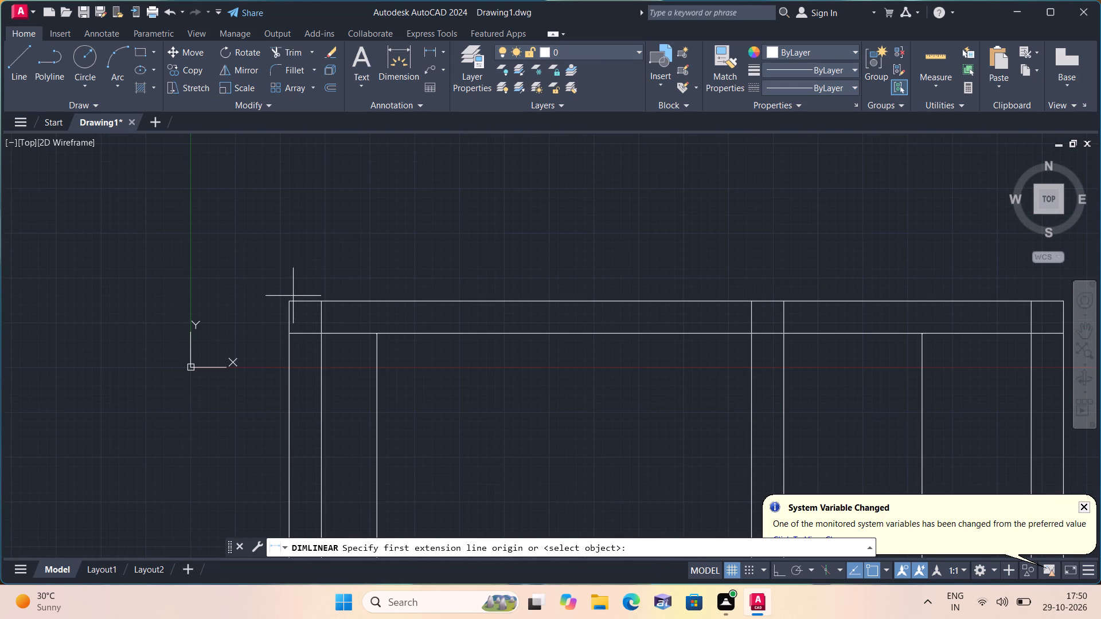
{"action": "left_click", "coordinate": [292, 302]}
{"action": "middle_click_drag", "start_coordinate": [618, 263], "coordinate": [379, 257]}
{"action": "scroll", "coordinate": [376, 241], "scroll_direction": "down", "scroll_amount": 1}
{"action": "left_click", "coordinate": [657, 276]}
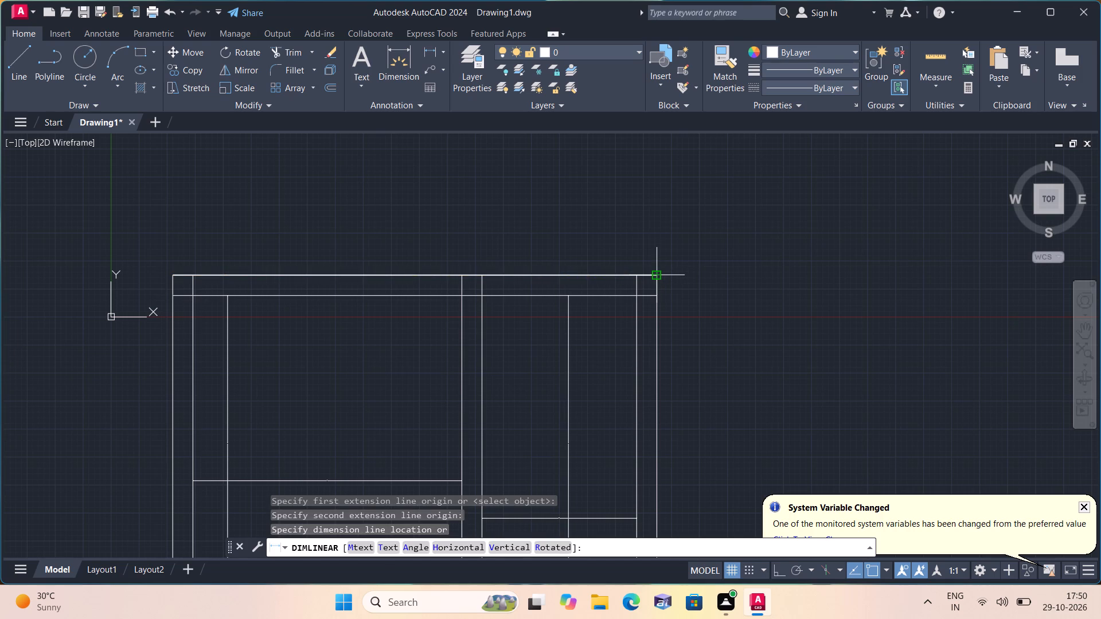
{"action": "left_click", "coordinate": [655, 240]}
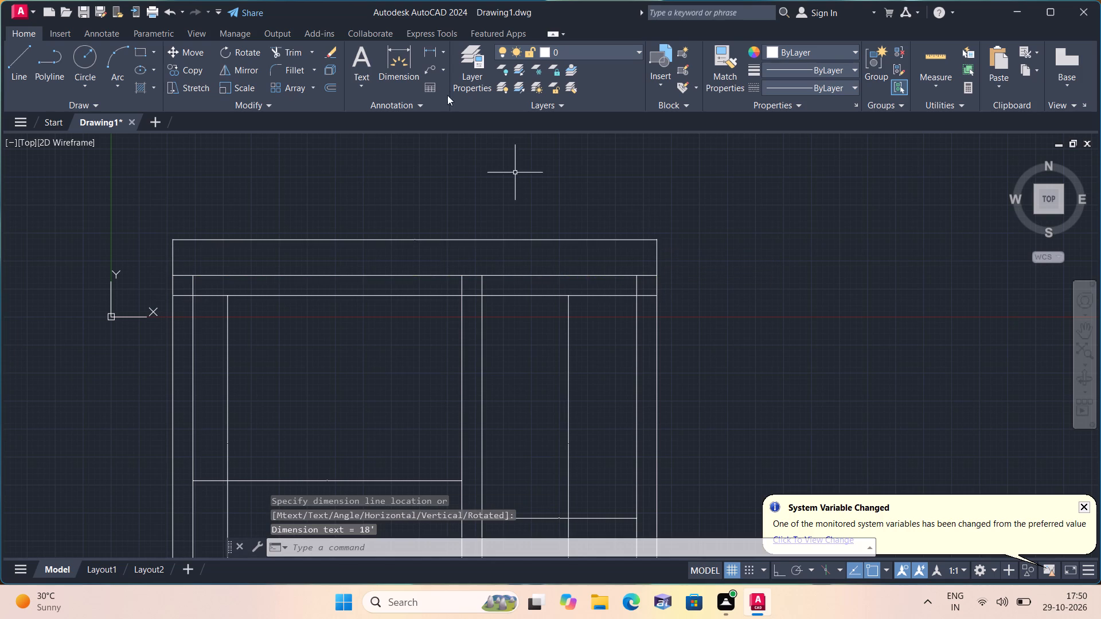
Add a vertical linear dimension for the building's overall length, between the outer east corners and placed outside the east wall.
{"action": "left_click", "coordinate": [435, 52]}
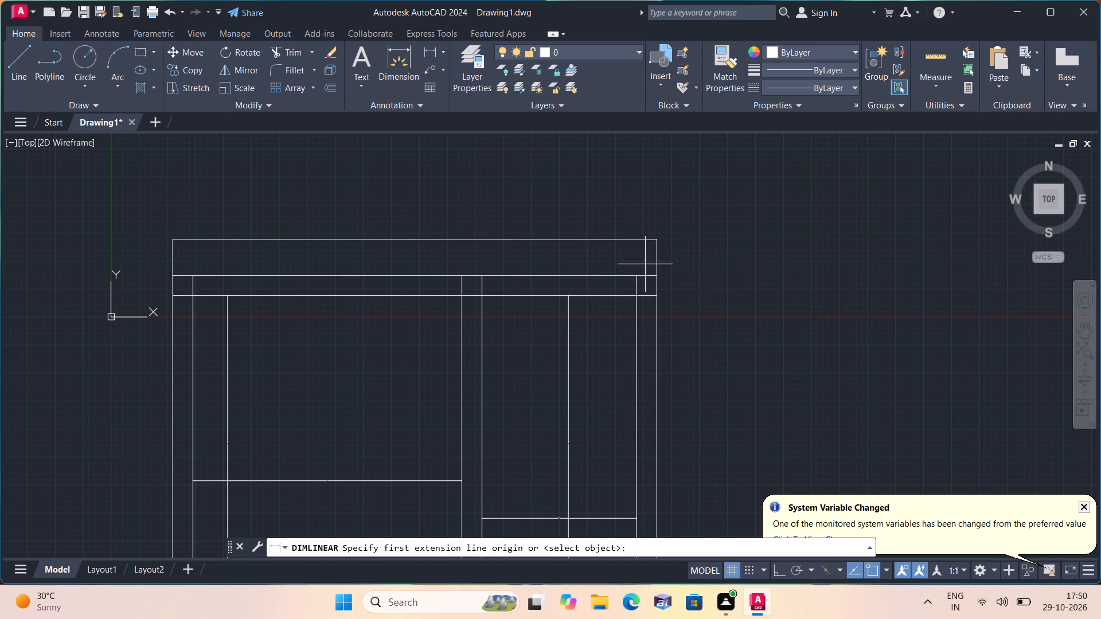
{"action": "left_click", "coordinate": [653, 274]}
{"action": "scroll", "coordinate": [700, 320], "scroll_direction": "down", "scroll_amount": 1}
{"action": "middle_click_drag", "start_coordinate": [699, 320], "coordinate": [697, 320]}
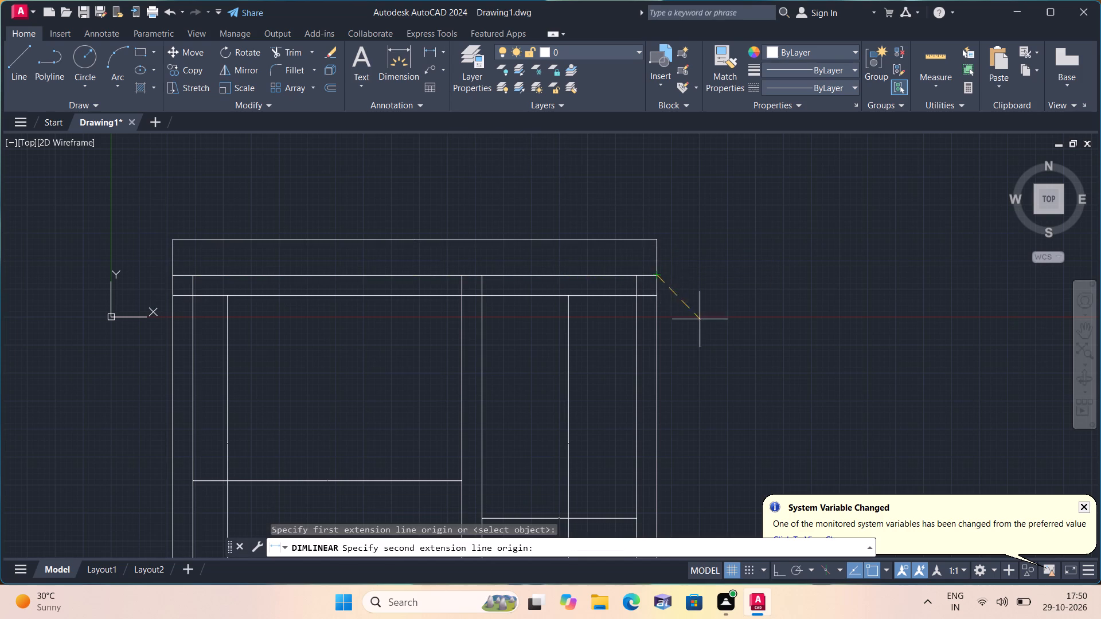
{"action": "middle_click_drag", "start_coordinate": [697, 320], "coordinate": [616, 154]}
{"action": "scroll", "coordinate": [627, 177], "scroll_direction": "down", "scroll_amount": 3}
{"action": "middle_click_drag", "start_coordinate": [623, 362], "coordinate": [555, 164]}
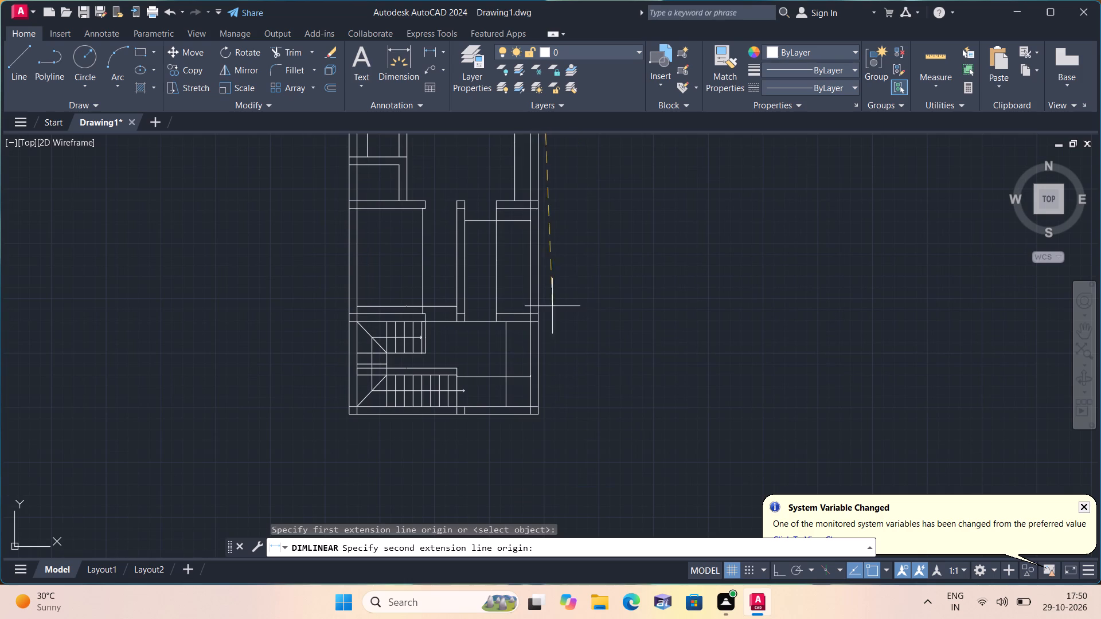
{"action": "scroll", "coordinate": [529, 424], "scroll_direction": "up", "scroll_amount": 1}
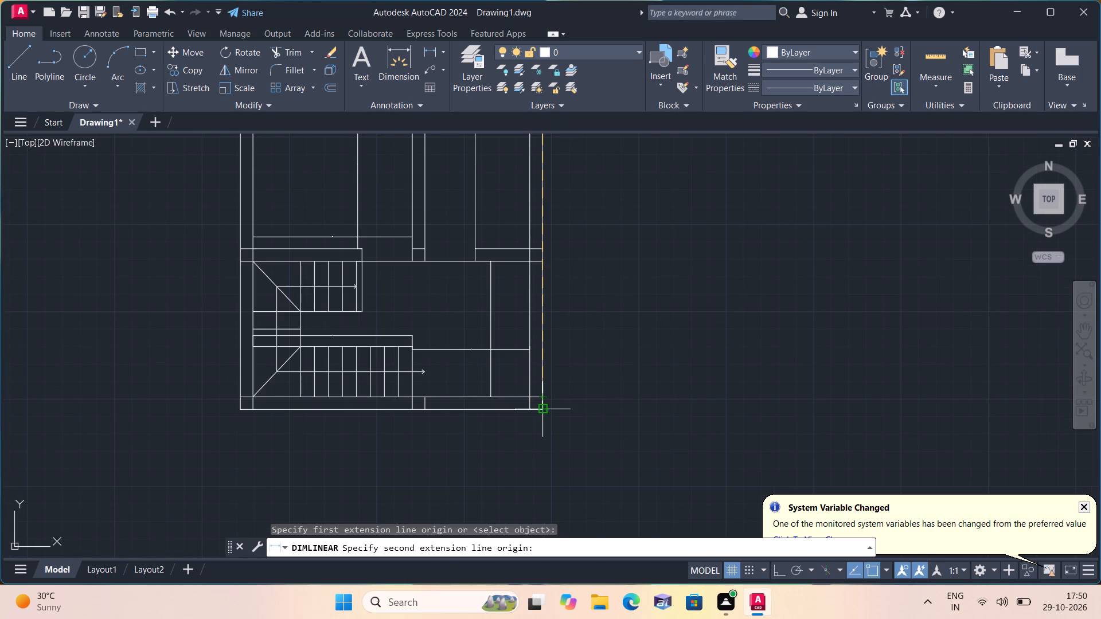
{"action": "left_click", "coordinate": [542, 410]}
{"action": "left_click", "coordinate": [576, 410]}
Select all similar linear dimensions in the plan and set their text height to 6".
{"action": "scroll", "coordinate": [576, 410], "scroll_direction": "up", "scroll_amount": 2}
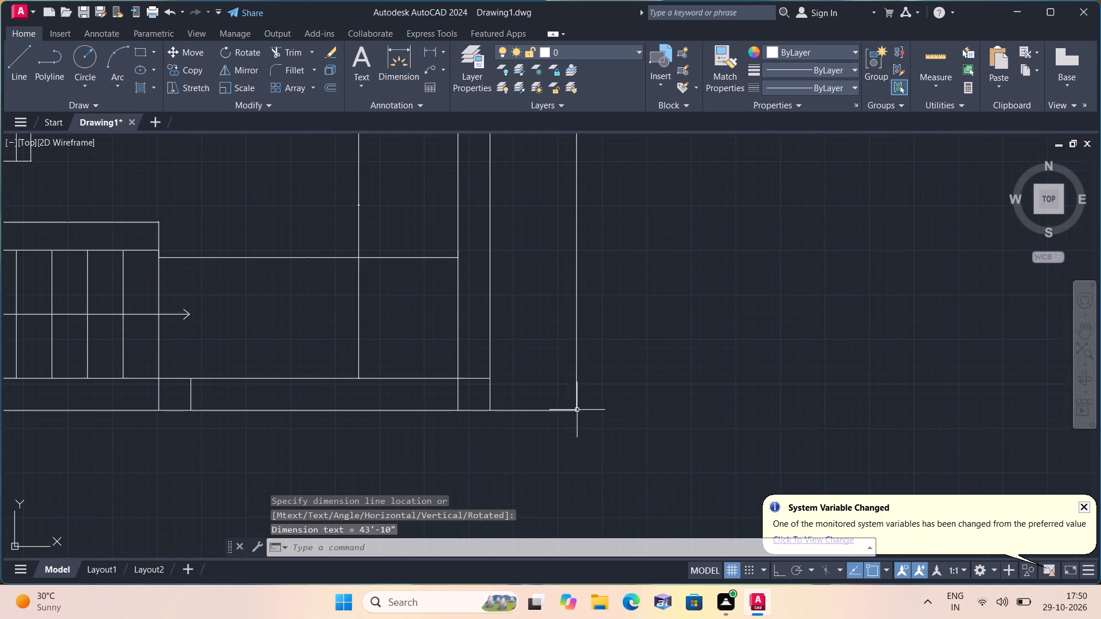
{"action": "left_click", "coordinate": [604, 426]}
{"action": "left_click", "coordinate": [559, 321]}
{"action": "right_click", "coordinate": [559, 321]}
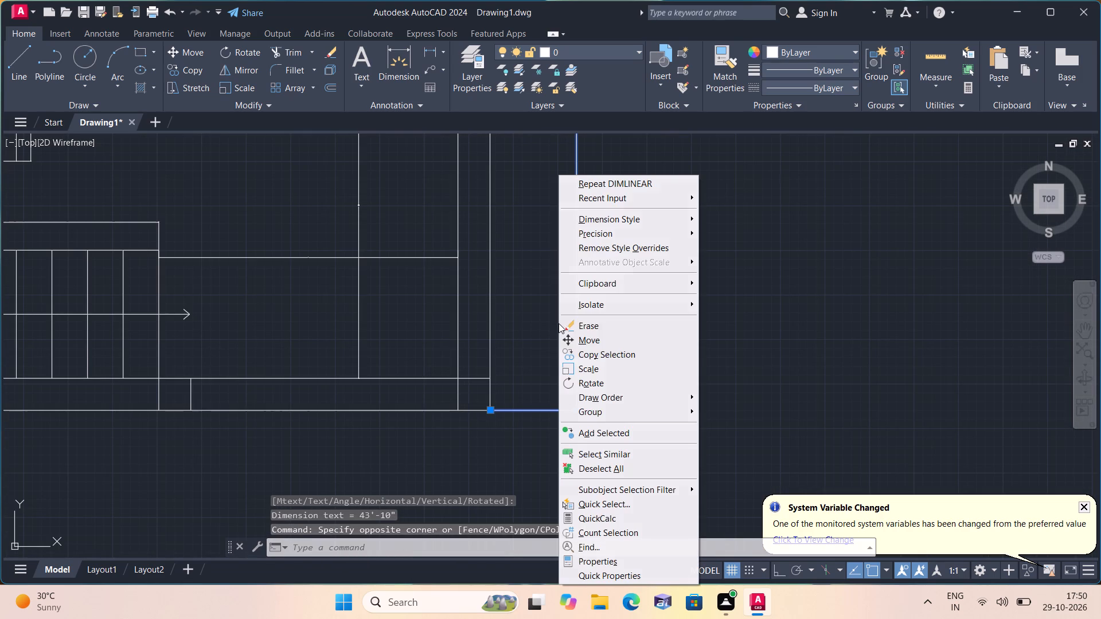
{"action": "left_click", "coordinate": [596, 455]}
{"action": "right_click", "coordinate": [599, 449]}
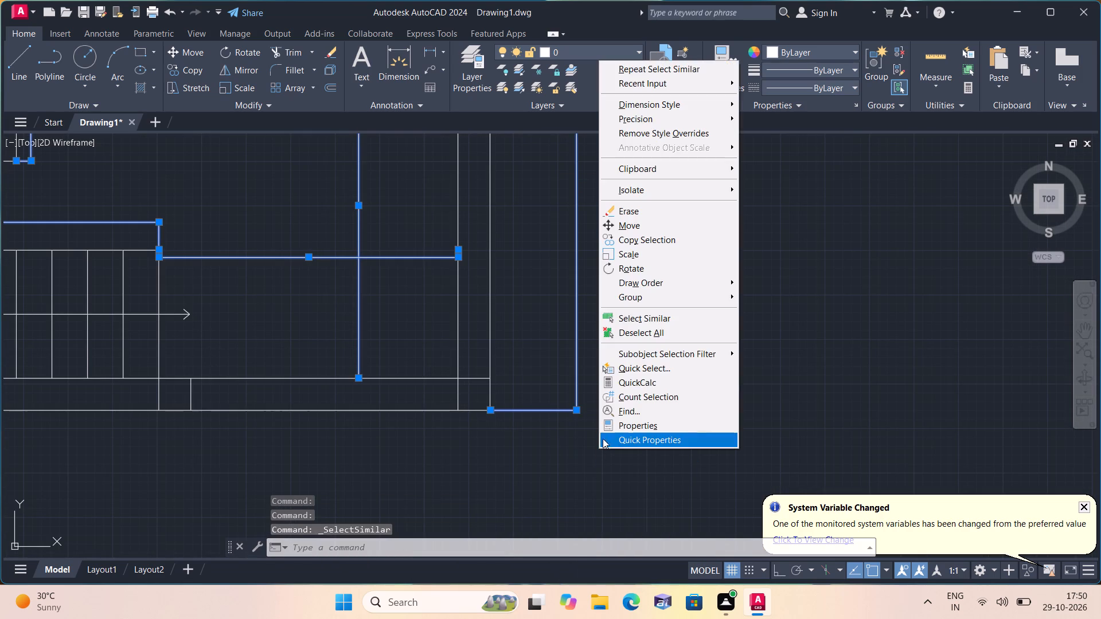
{"action": "left_click", "coordinate": [627, 429]}
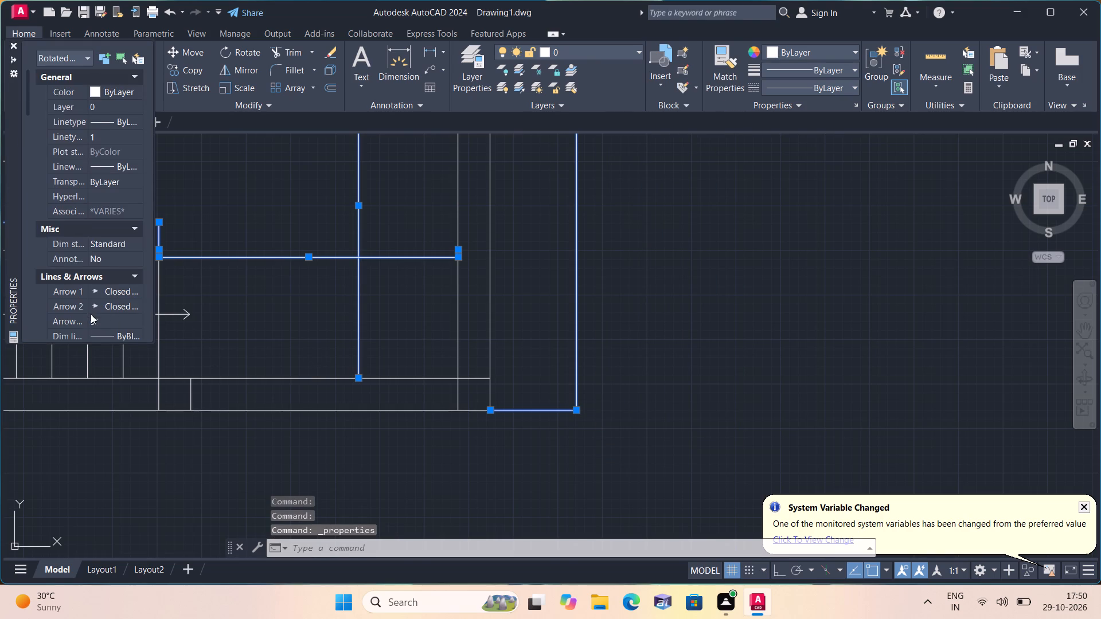
{"action": "scroll", "coordinate": [91, 314], "scroll_direction": "down", "scroll_amount": 6}
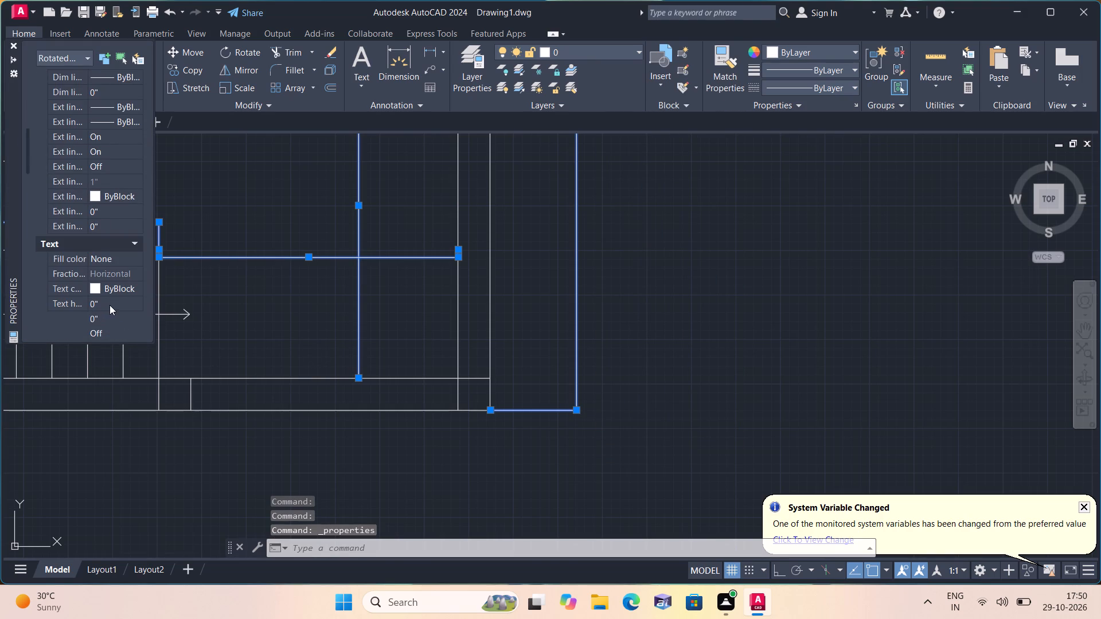
{"action": "left_click", "coordinate": [110, 304]}
{"action": "key", "text": "BackSpace"}
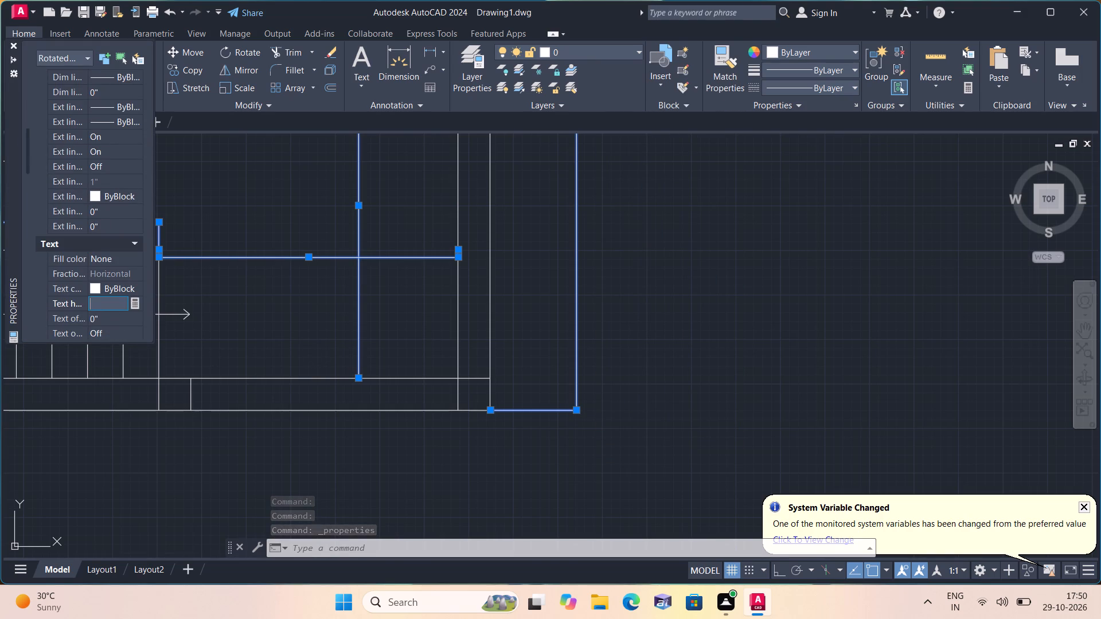
{"action": "type", "text": "6\""}
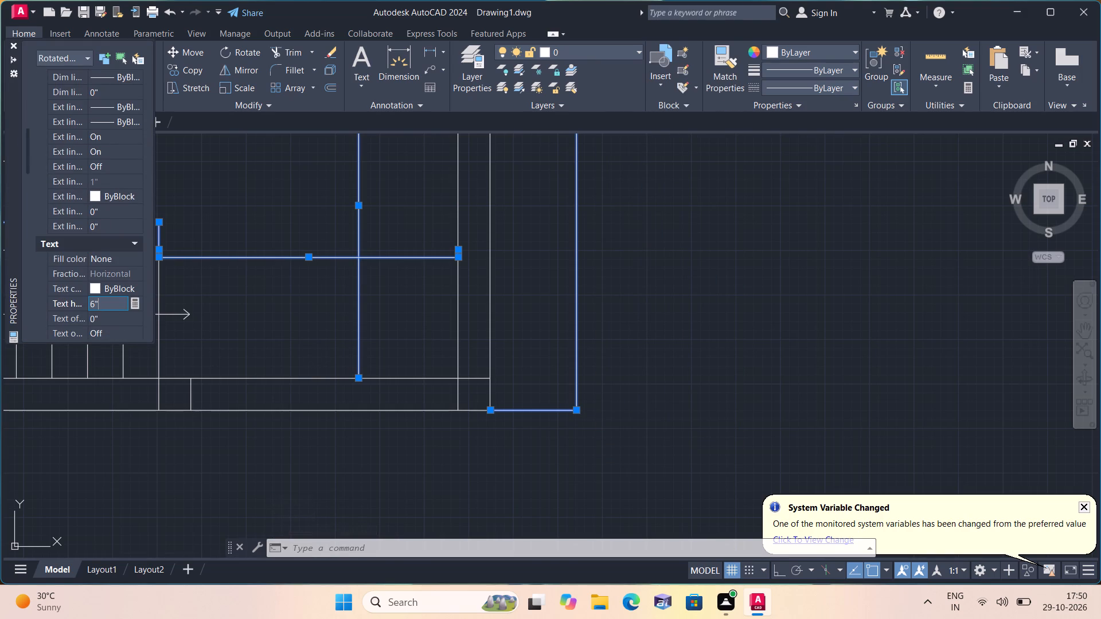
{"action": "left_click", "coordinate": [242, 202]}
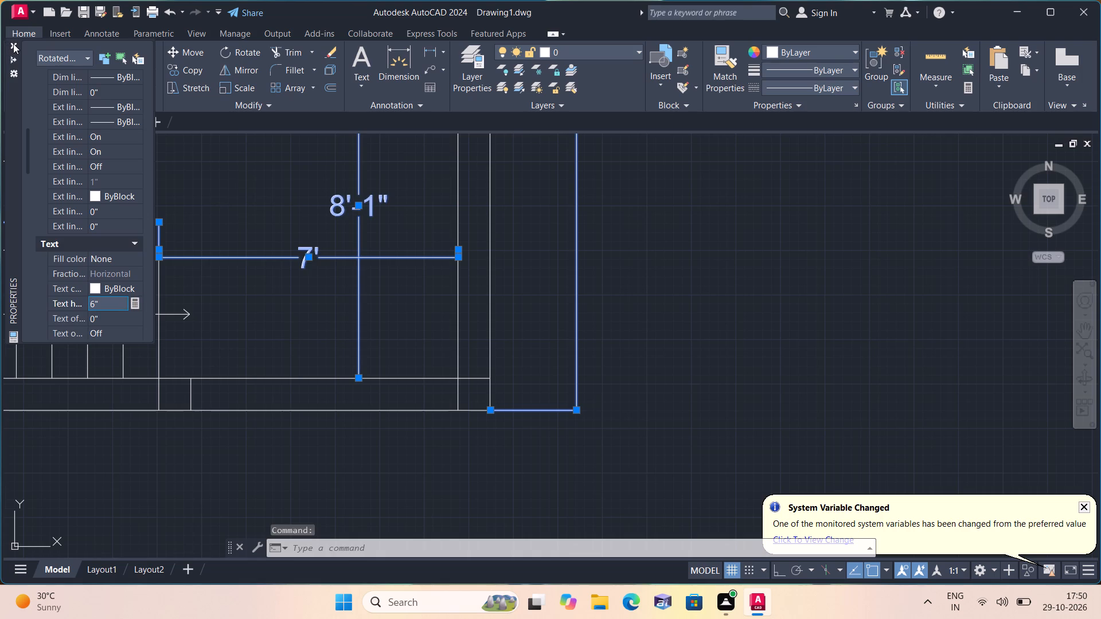
{"action": "left_click", "coordinate": [13, 44]}
{"action": "key", "text": "Escape"}
Examine the dimension text throughout the plan, from the stair hall up to the top wall.
{"action": "scroll", "coordinate": [286, 202], "scroll_direction": "down", "scroll_amount": 1}
{"action": "middle_click_drag", "start_coordinate": [286, 202], "coordinate": [412, 310]}
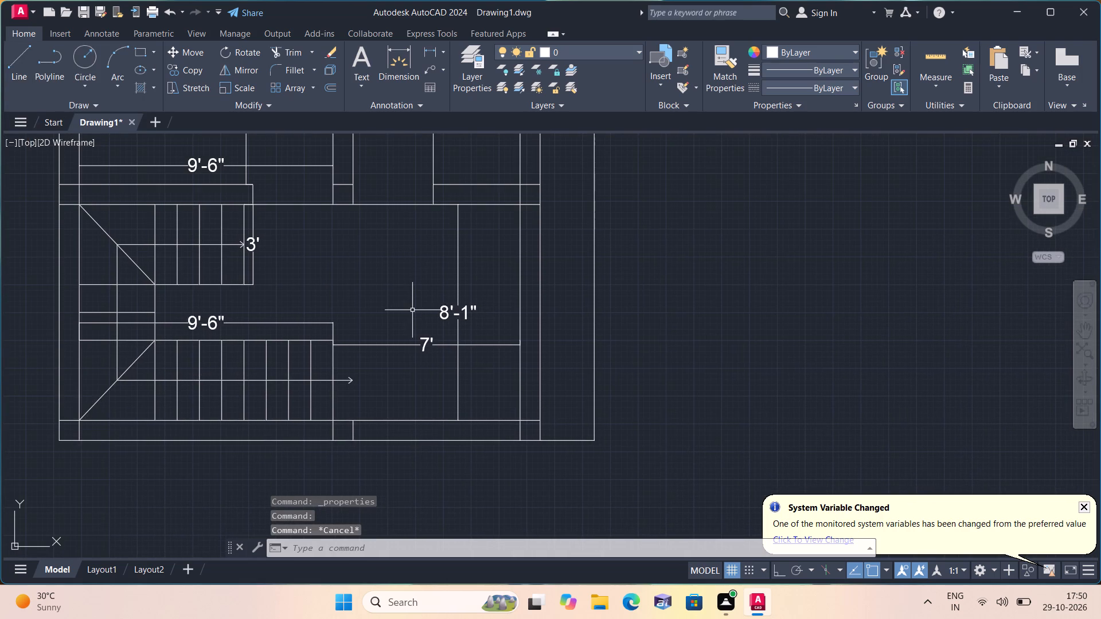
{"action": "scroll", "coordinate": [412, 310], "scroll_direction": "down", "scroll_amount": 2}
{"action": "middle_click_drag", "start_coordinate": [419, 297], "coordinate": [491, 396]}
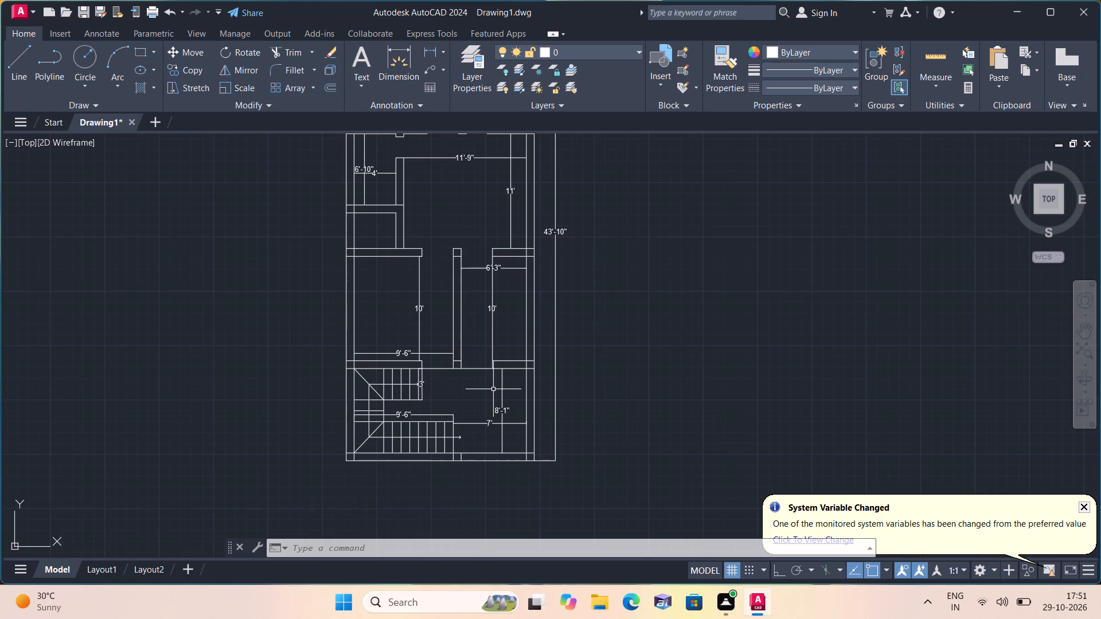
{"action": "middle_click_drag", "start_coordinate": [497, 375], "coordinate": [490, 579]}
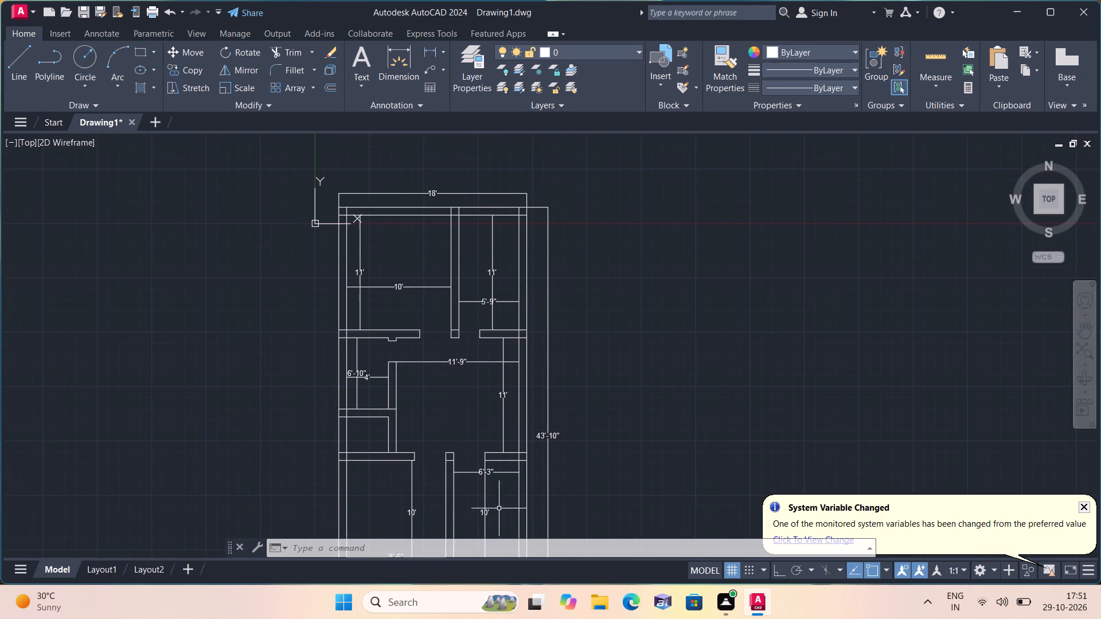
{"action": "scroll", "coordinate": [448, 225], "scroll_direction": "up", "scroll_amount": 2}
{"action": "middle_click_drag", "start_coordinate": [428, 240], "coordinate": [450, 352]}
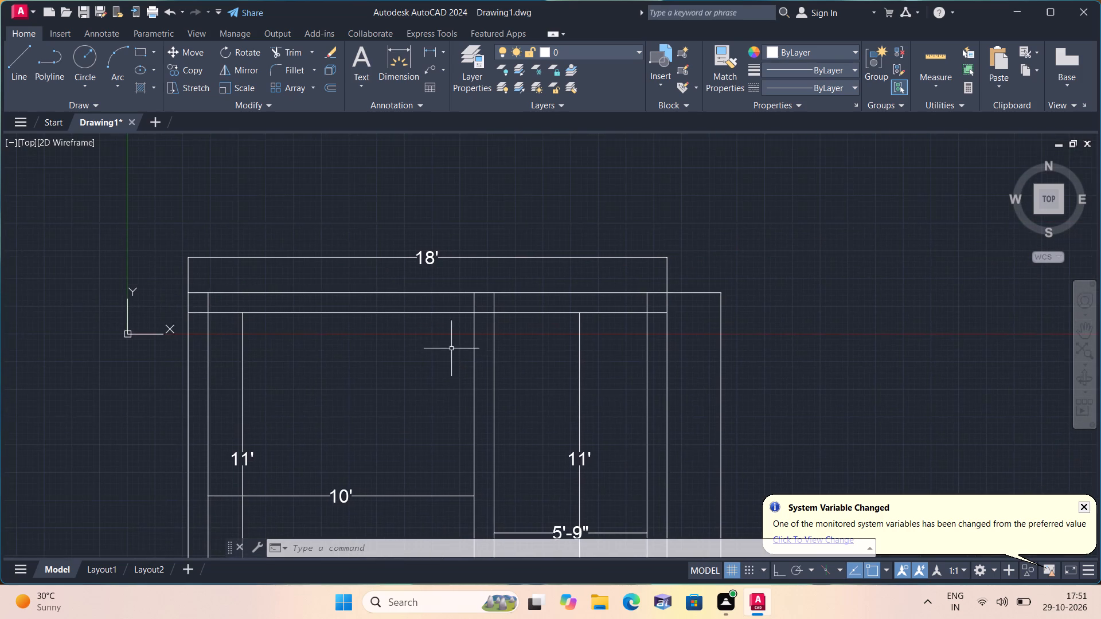
Override the text of the building's overall width dimension above the top wall with 17'.
{"action": "scroll", "coordinate": [424, 230], "scroll_direction": "up", "scroll_amount": 2}
{"action": "triple_click", "coordinate": [427, 302]}
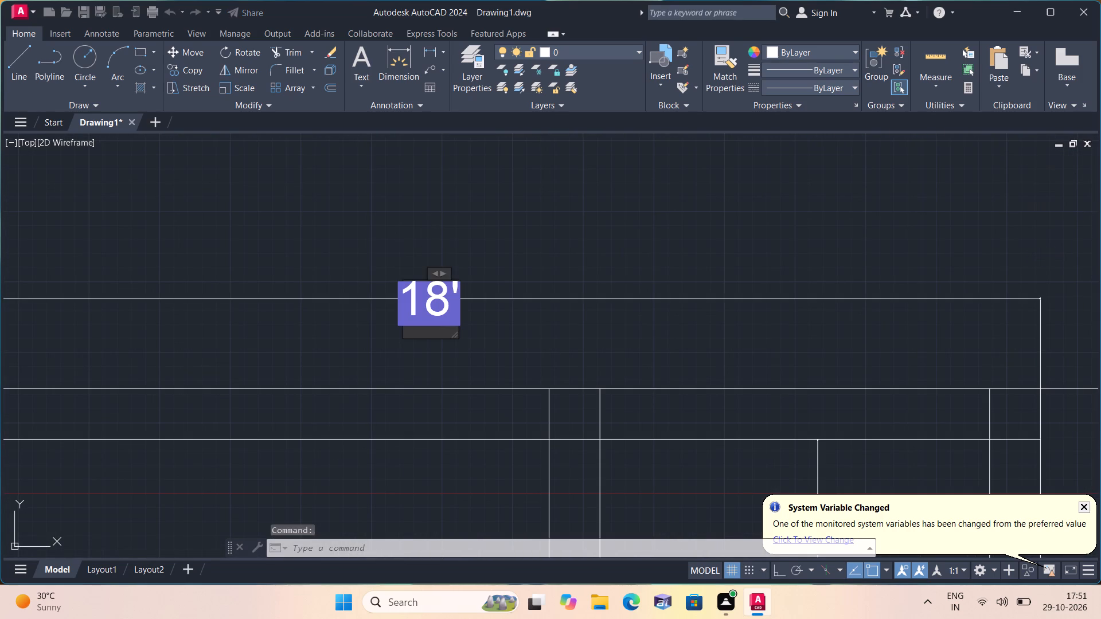
{"action": "key", "text": "BackSpace"}
{"action": "type", "text": "17'"}
{"action": "left_click", "coordinate": [420, 236]}
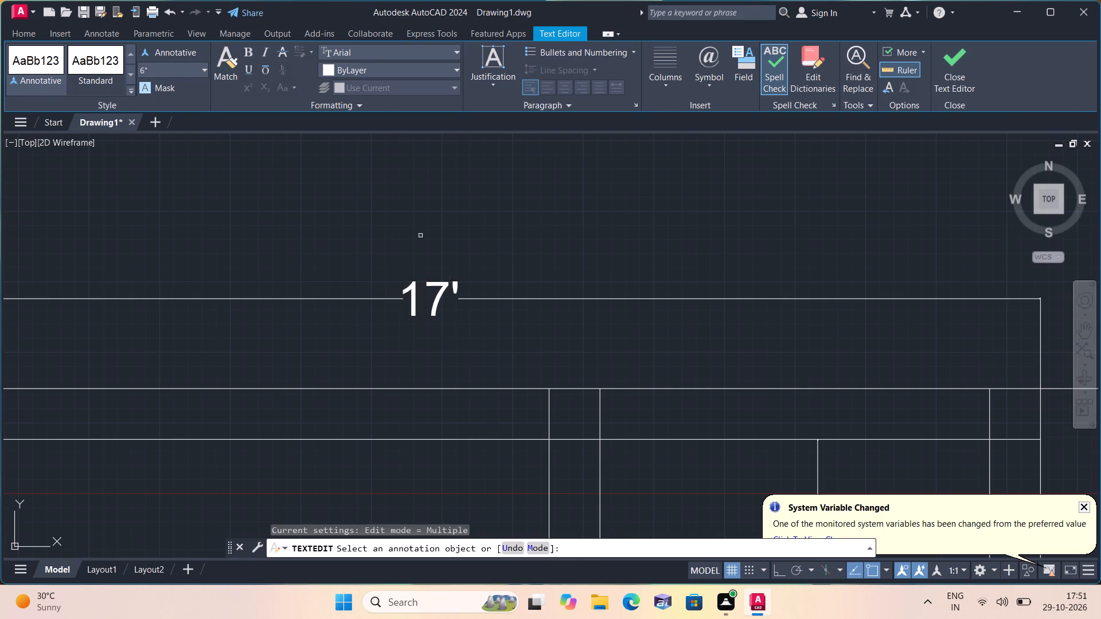
Override the text of the building's overall length dimension outside the east wall with 40'.
{"action": "scroll", "coordinate": [423, 242], "scroll_direction": "down", "scroll_amount": 3}
{"action": "middle_click_drag", "start_coordinate": [690, 401], "coordinate": [587, 284]}
{"action": "scroll", "coordinate": [690, 401], "scroll_direction": "down", "scroll_amount": 1}
{"action": "middle_click_drag", "start_coordinate": [561, 420], "coordinate": [573, 372]}
{"action": "scroll", "coordinate": [558, 385], "scroll_direction": "up", "scroll_amount": 2}
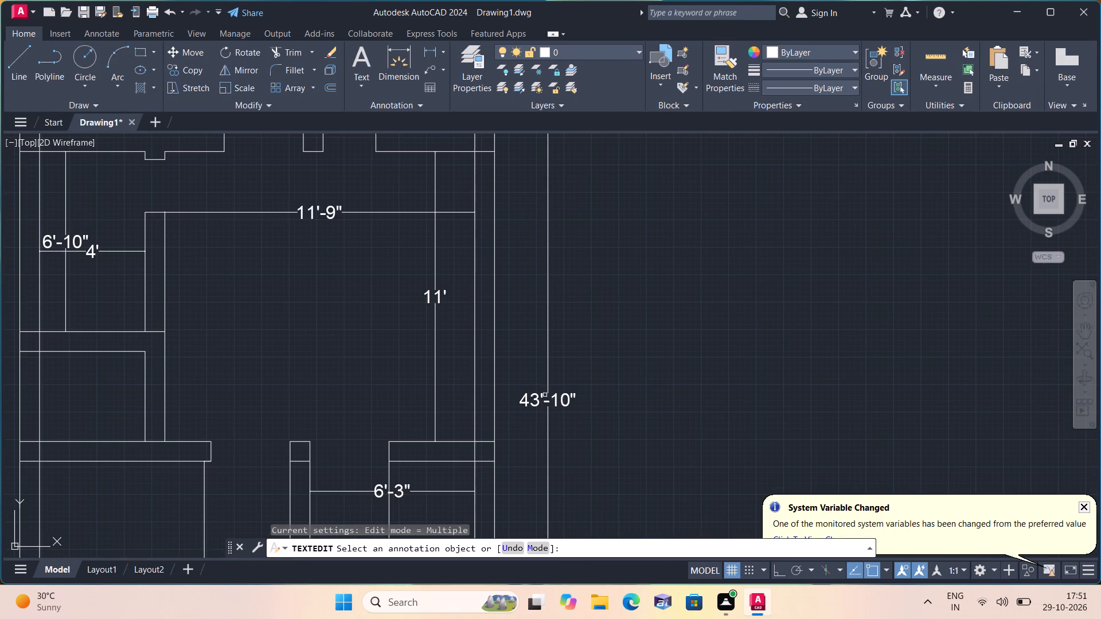
{"action": "double_click", "coordinate": [524, 402]}
{"action": "left_click", "coordinate": [524, 402]}
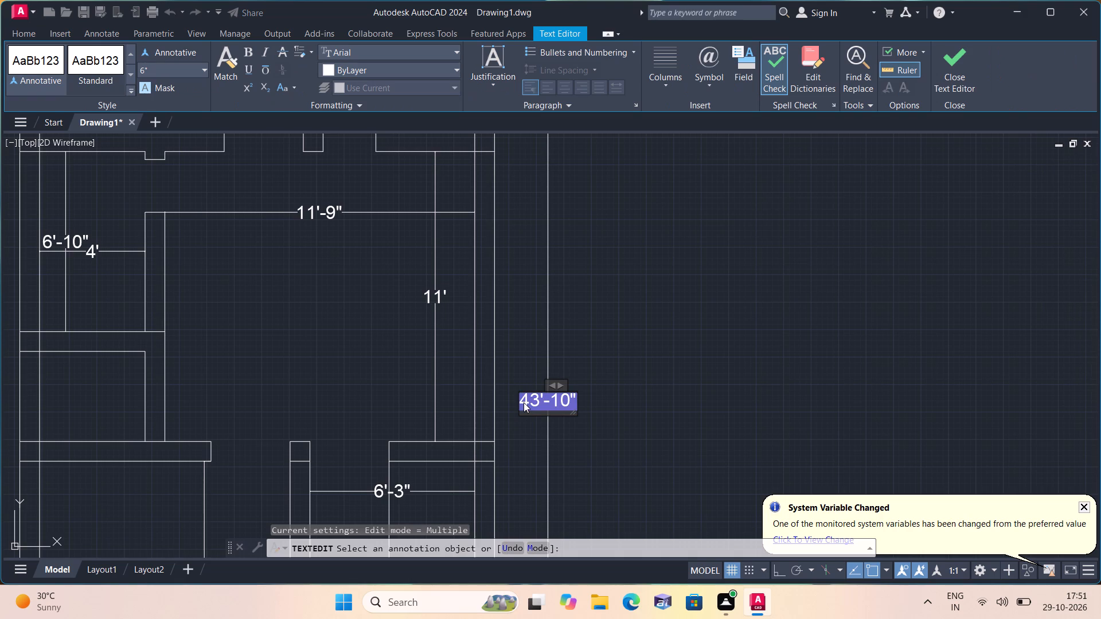
{"action": "key", "text": "BackSpace"}
{"action": "type", "text": "40'"}
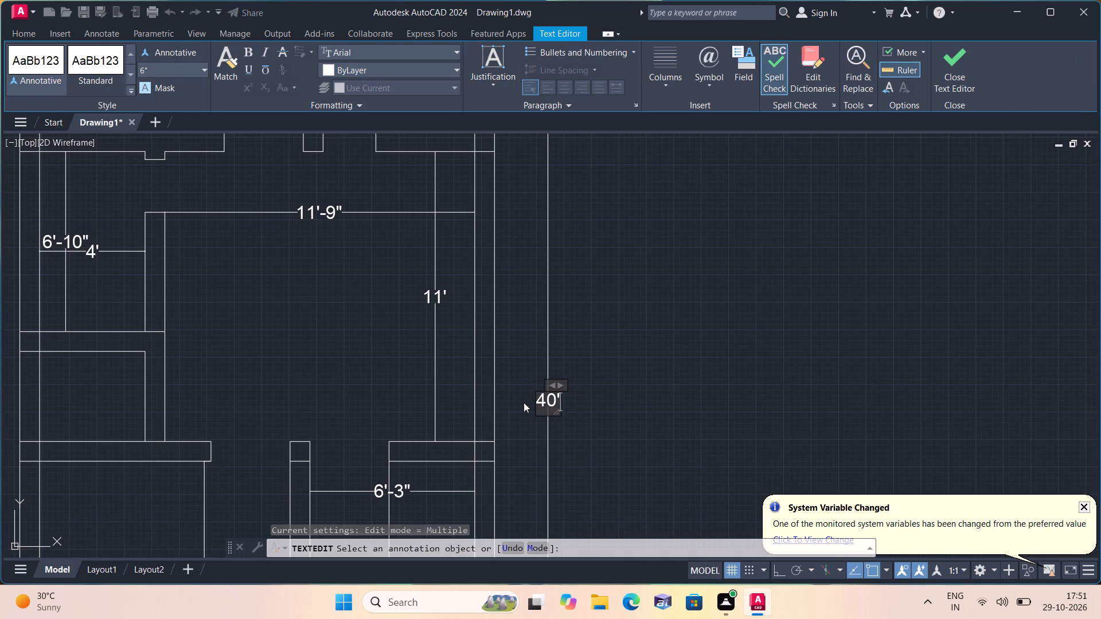
{"action": "left_click", "coordinate": [350, 296]}
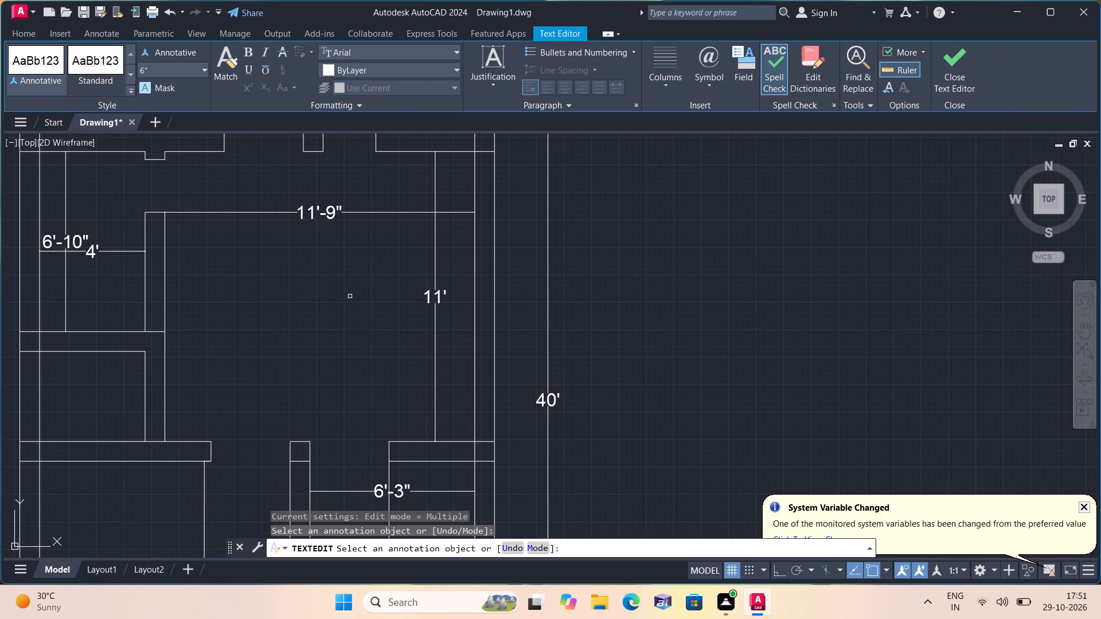
Override the vertical dimension text in the 11'-9" wide middle room with 9'-3".
{"action": "middle_click_drag", "start_coordinate": [347, 295], "coordinate": [609, 463]}
{"action": "scroll", "coordinate": [609, 463], "scroll_direction": "down", "scroll_amount": 2}
{"action": "scroll", "coordinate": [528, 367], "scroll_direction": "up", "scroll_amount": 1}
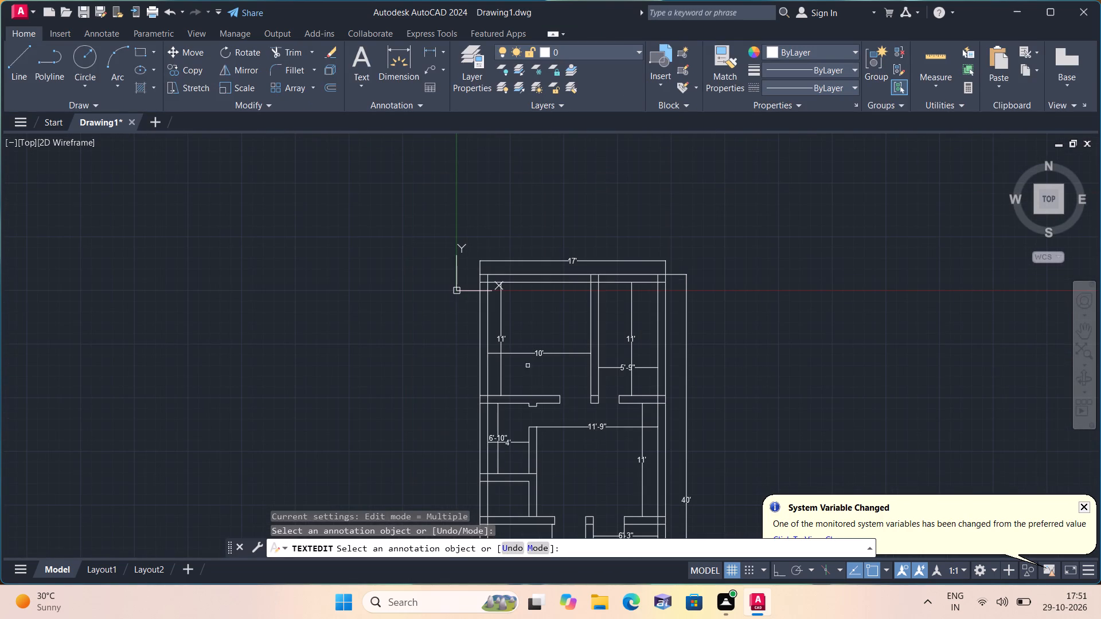
{"action": "scroll", "coordinate": [528, 367], "scroll_direction": "up", "scroll_amount": 1}
{"action": "middle_click_drag", "start_coordinate": [527, 369], "coordinate": [434, 253]}
{"action": "middle_click_drag", "start_coordinate": [533, 385], "coordinate": [521, 327]}
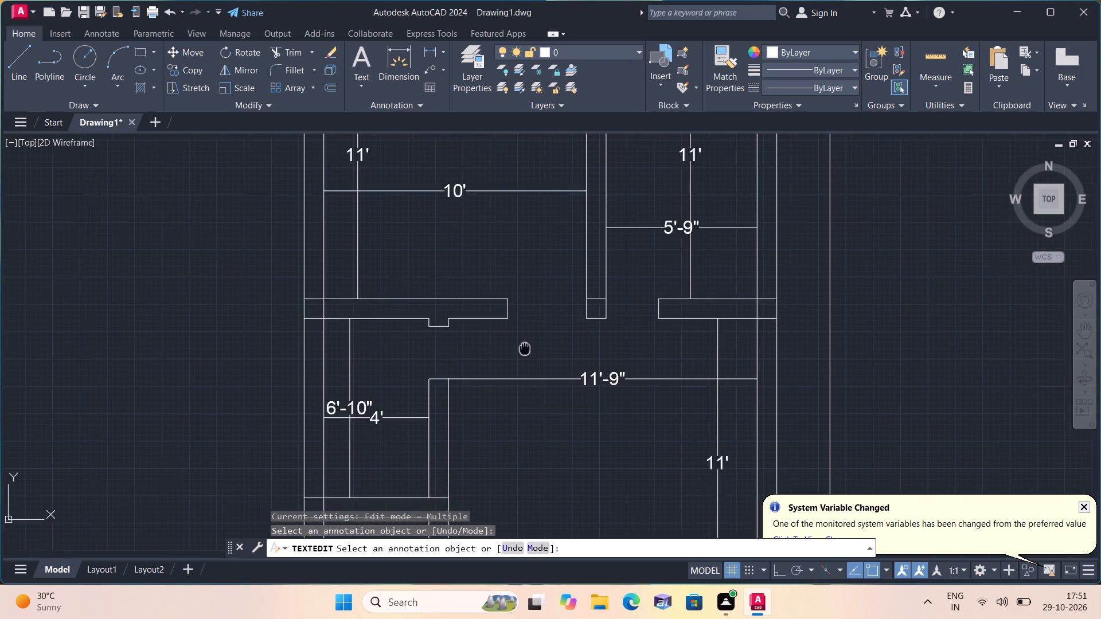
{"action": "middle_click_drag", "start_coordinate": [521, 327], "coordinate": [507, 253]}
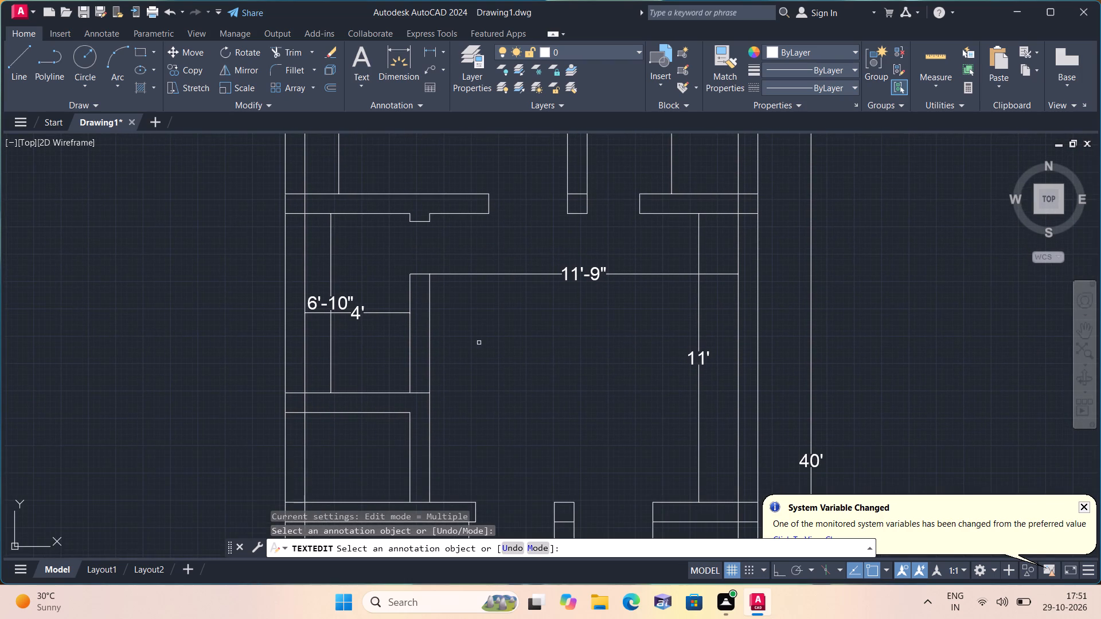
{"action": "scroll", "coordinate": [538, 366], "scroll_direction": "down", "scroll_amount": 1}
{"action": "middle_click_drag", "start_coordinate": [537, 365], "coordinate": [500, 276]}
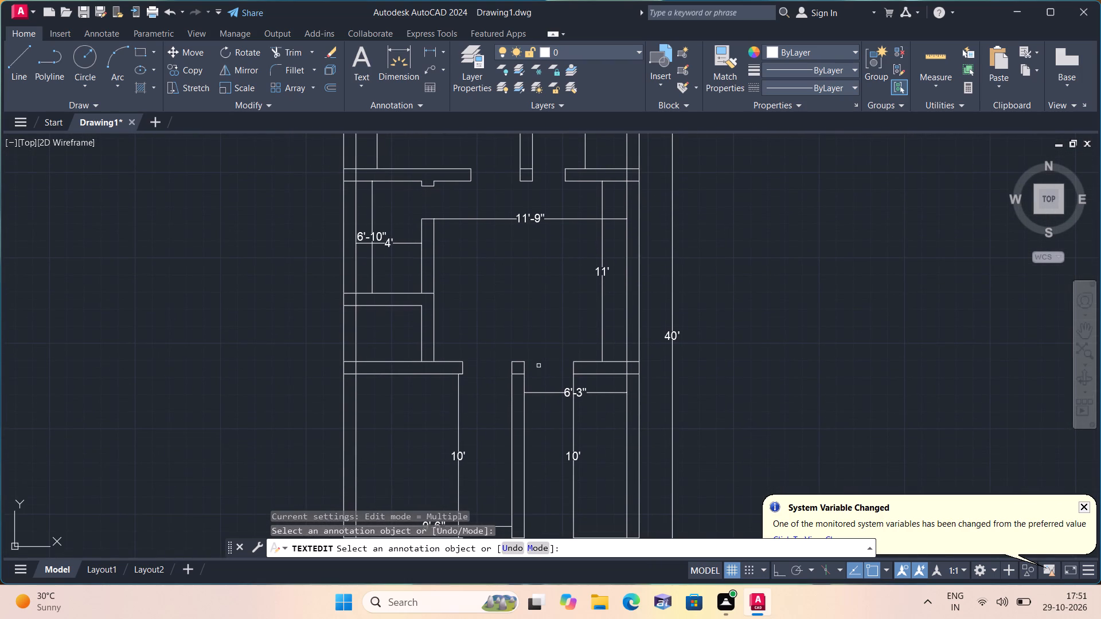
{"action": "scroll", "coordinate": [605, 279], "scroll_direction": "up", "scroll_amount": 1}
{"action": "double_click", "coordinate": [595, 261]}
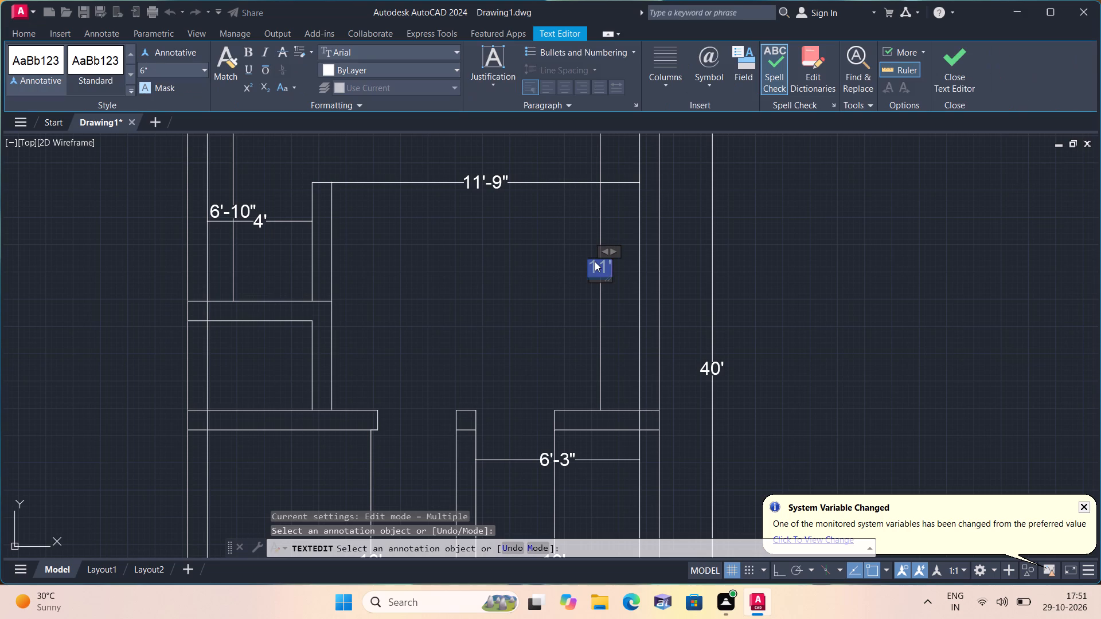
{"action": "key", "text": "BackSpace"}
{"action": "key", "text": "9"}
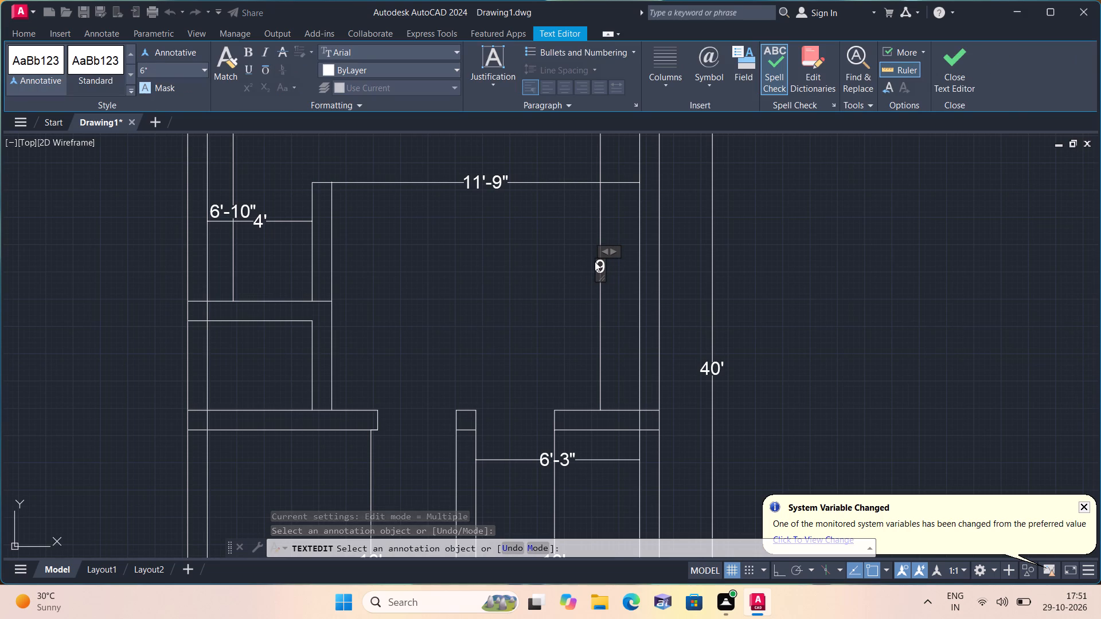
{"action": "type", "text": "'-3\""}
{"action": "left_click", "coordinate": [513, 250]}
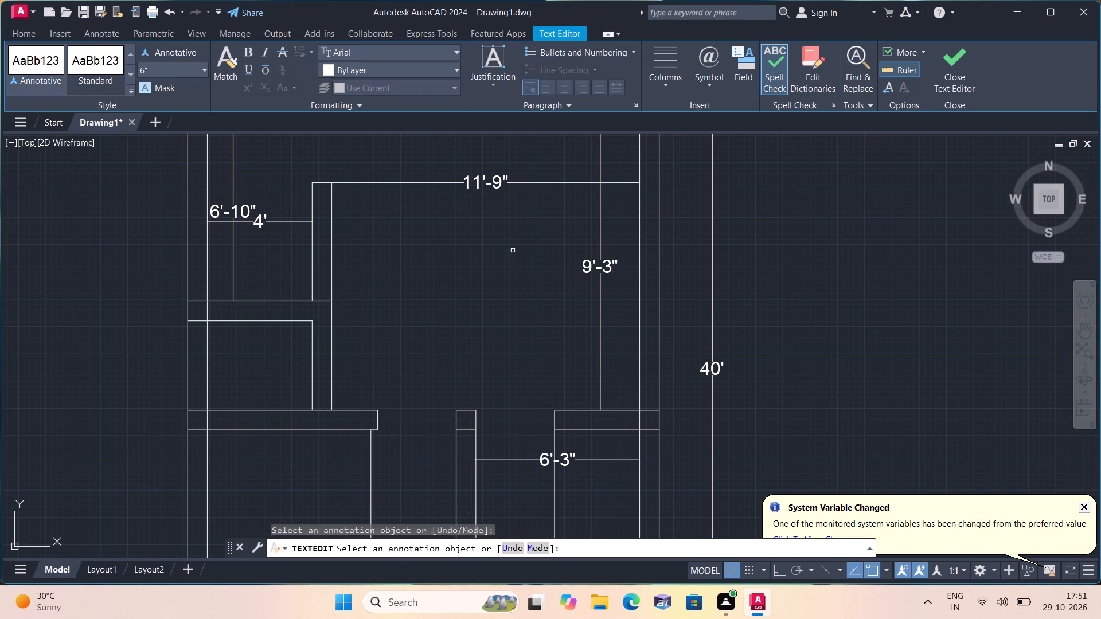
Override the horizontal dimension text above the lower stair flight with 9'-8".
{"action": "middle_click_drag", "start_coordinate": [506, 256], "coordinate": [490, 175]}
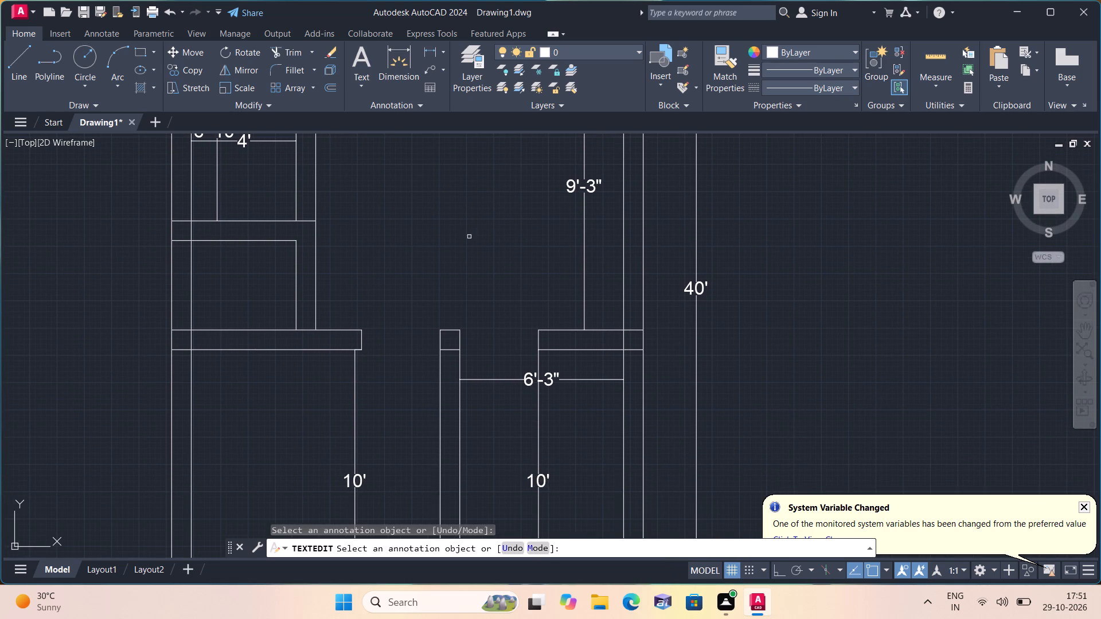
{"action": "middle_click_drag", "start_coordinate": [444, 269], "coordinate": [473, 119]}
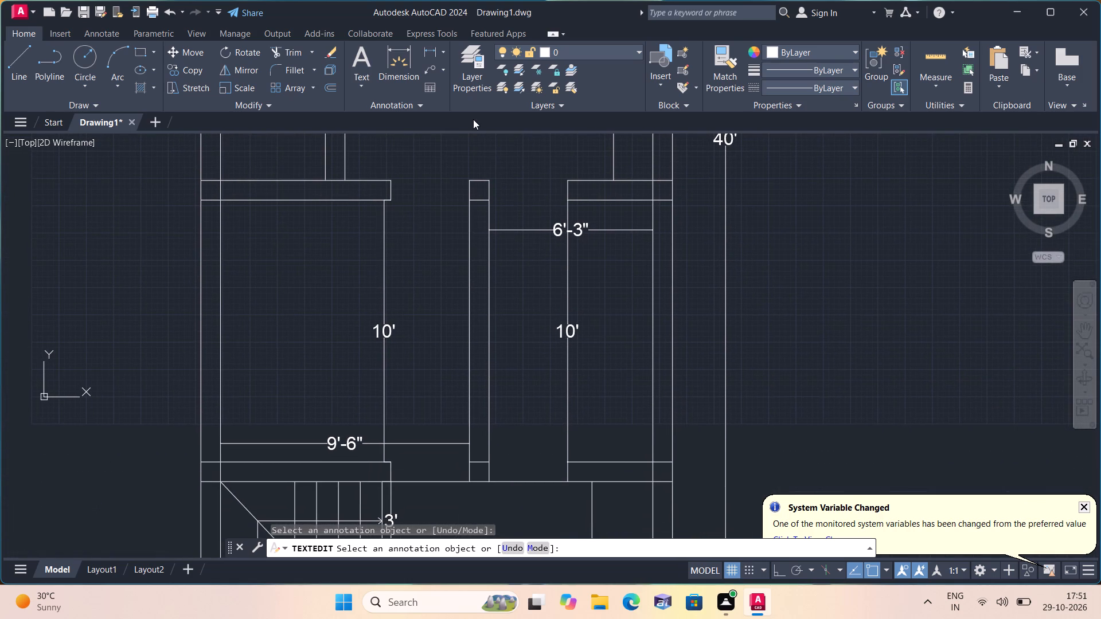
{"action": "scroll", "coordinate": [473, 119], "scroll_direction": "down", "scroll_amount": 2}
{"action": "middle_click_drag", "start_coordinate": [671, 246], "coordinate": [637, 194]}
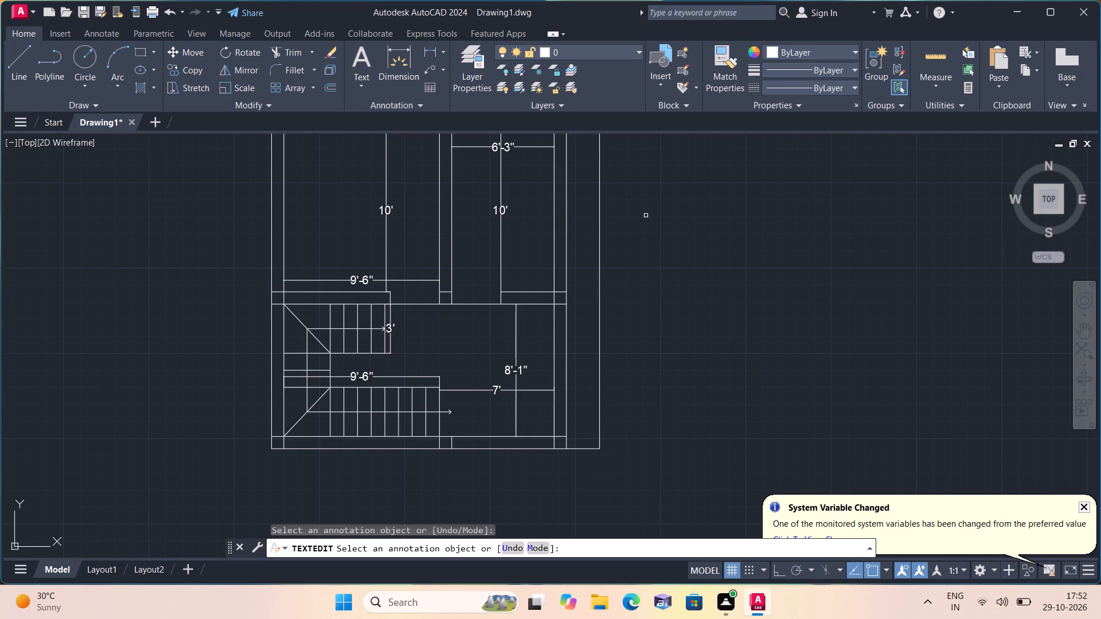
{"action": "middle_click_drag", "start_coordinate": [649, 294], "coordinate": [655, 234]}
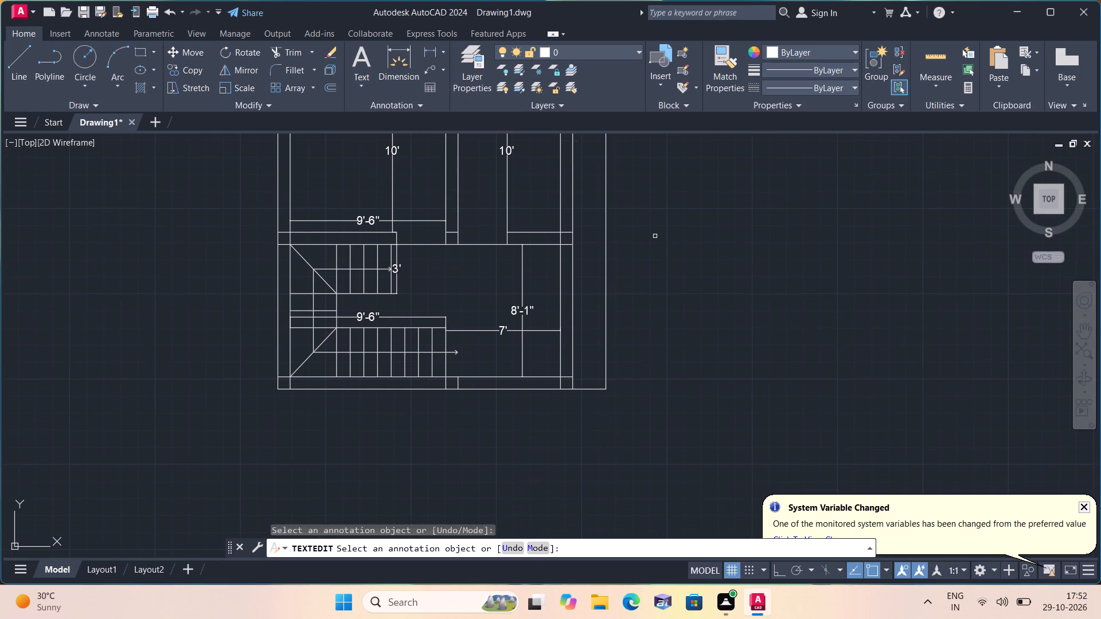
{"action": "scroll", "coordinate": [305, 363], "scroll_direction": "up", "scroll_amount": 1}
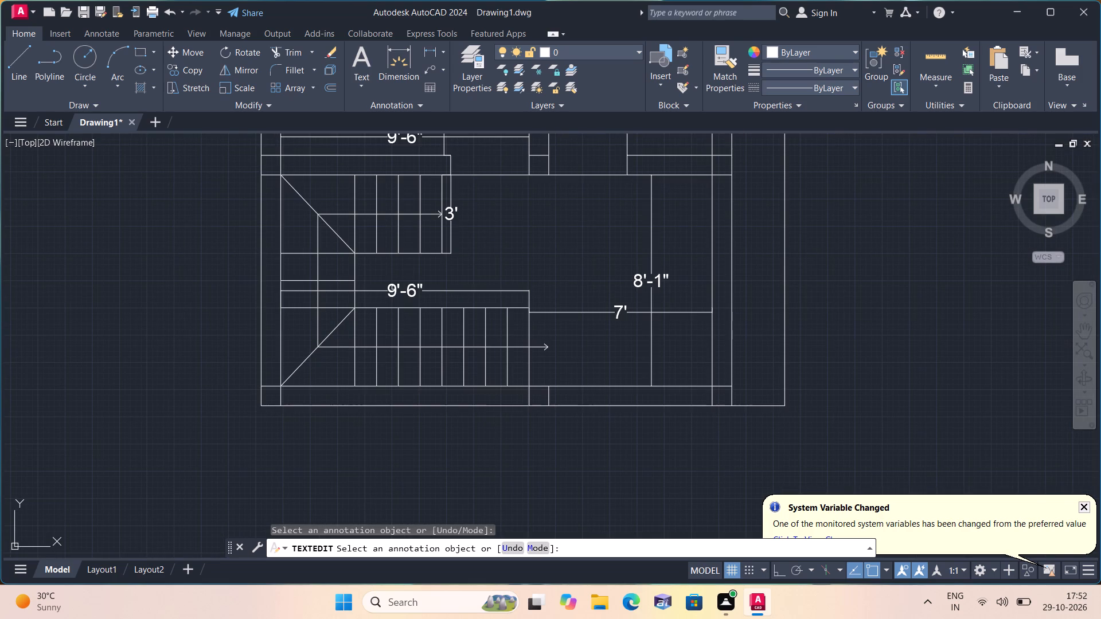
{"action": "double_click", "coordinate": [395, 288]}
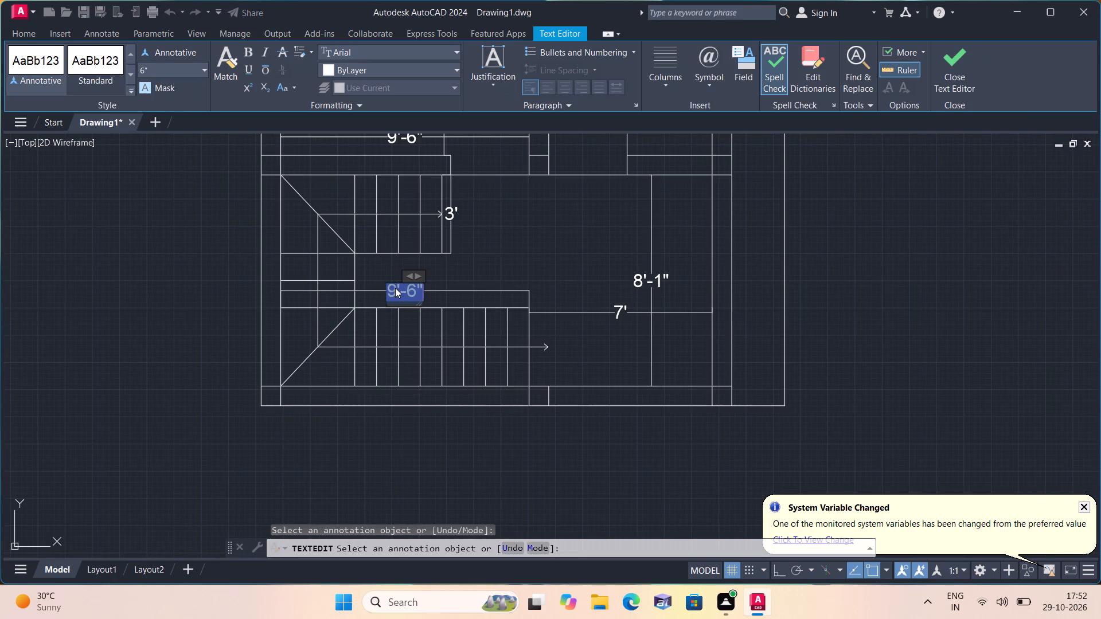
{"action": "key", "text": "BackSpace"}
{"action": "type", "text": "9'-"}
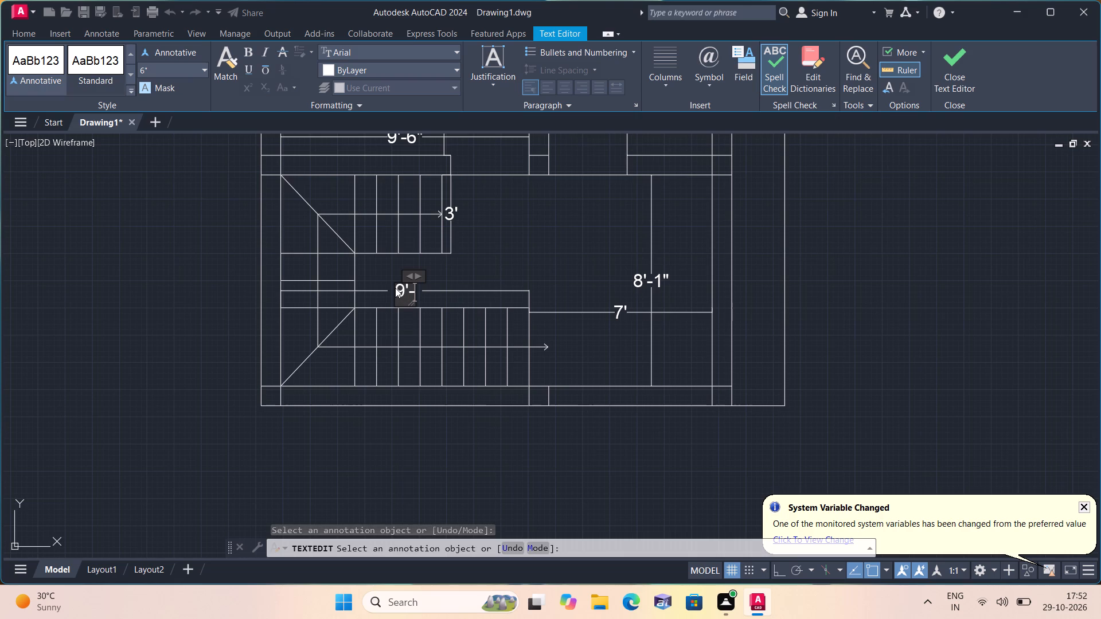
{"action": "key", "text": "8"}
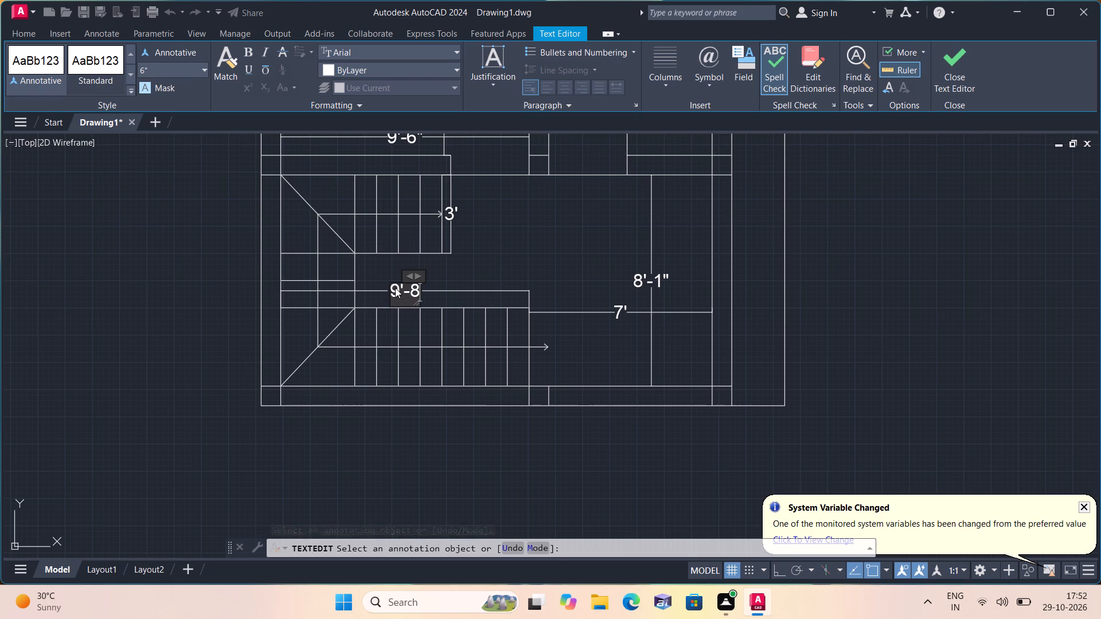
{"action": "key", "text": "shift+quotedbl"}
{"action": "left_click", "coordinate": [521, 262]}
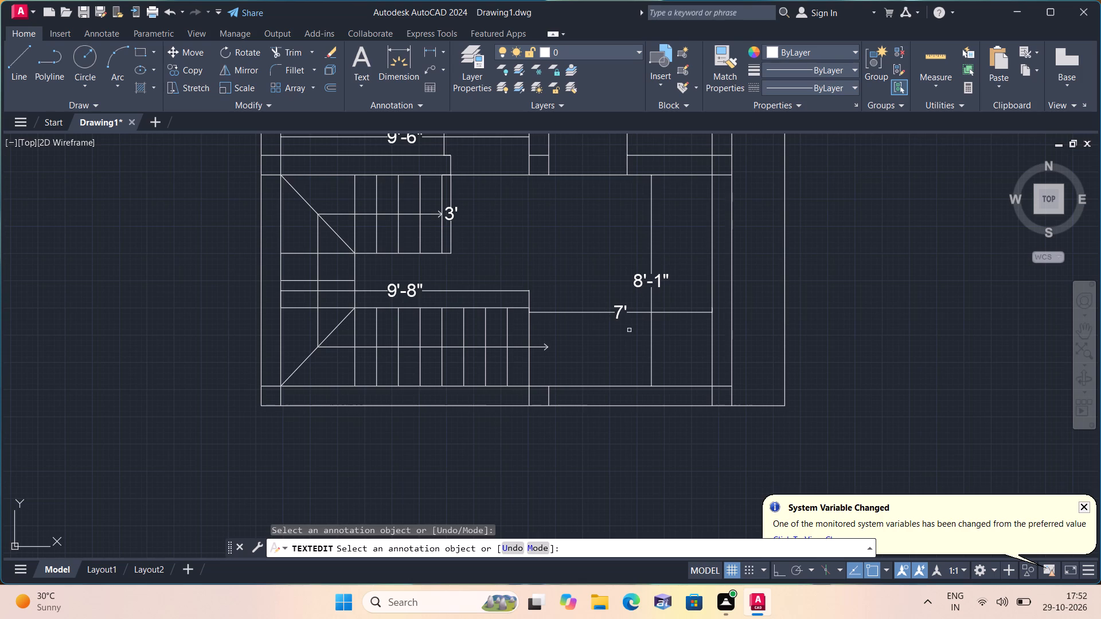
Override the horizontal dimension text between the lower stair flight and the east wall with 6'-11", and finish text editing.
{"action": "left_click", "coordinate": [617, 307]}
{"action": "left_click", "coordinate": [617, 307]}
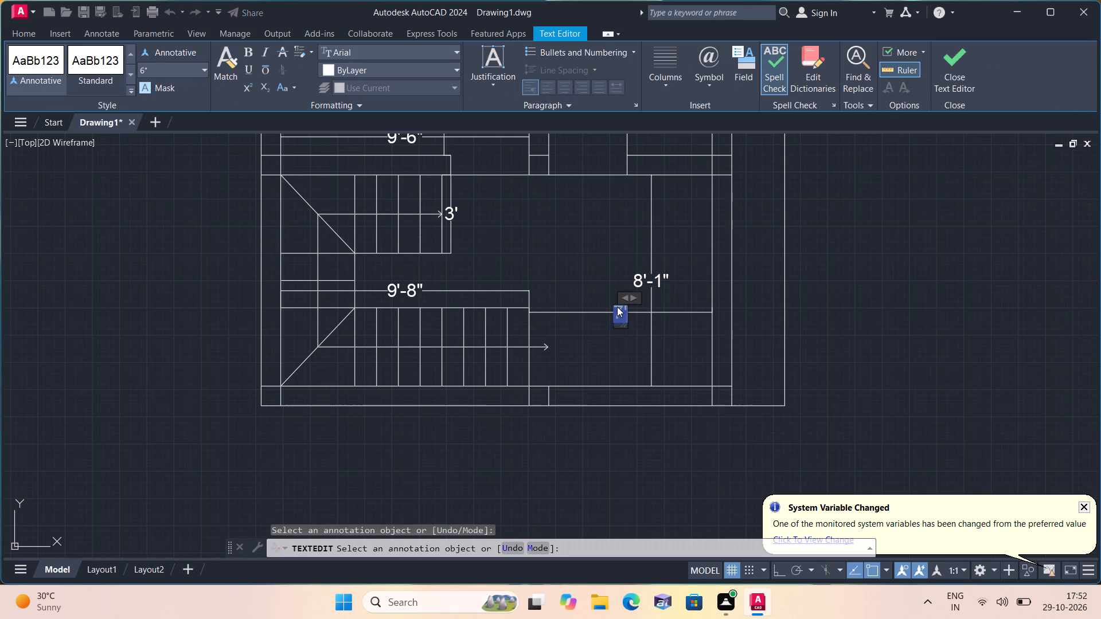
{"action": "key", "text": "BackSpace"}
{"action": "type", "text": "6'-"}
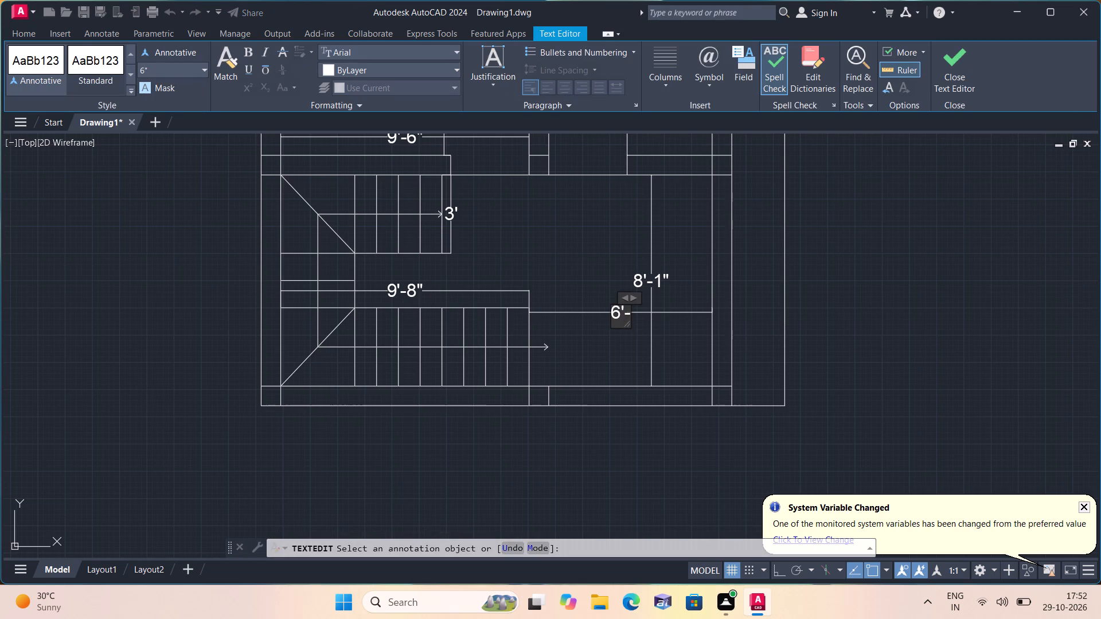
{"action": "type", "text": "11\""}
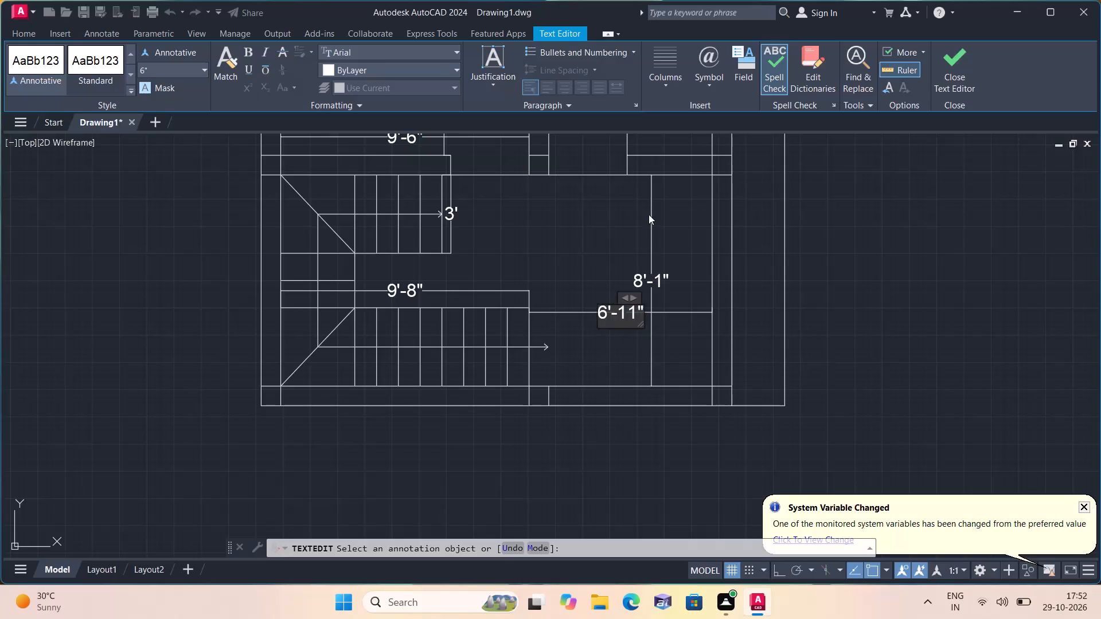
{"action": "left_click", "coordinate": [581, 236]}
{"action": "middle_click_drag", "start_coordinate": [580, 236], "coordinate": [591, 383]}
{"action": "scroll", "coordinate": [573, 237], "scroll_direction": "down", "scroll_amount": 1}
{"action": "scroll", "coordinate": [595, 382], "scroll_direction": "down", "scroll_amount": 1}
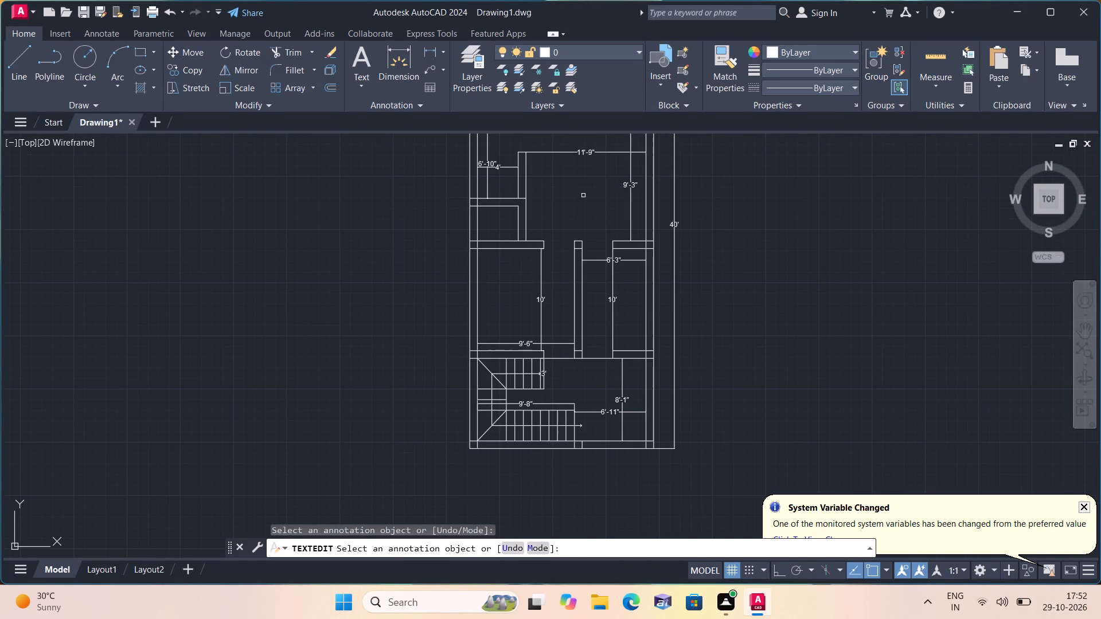
{"action": "middle_click_drag", "start_coordinate": [583, 197], "coordinate": [592, 344]}
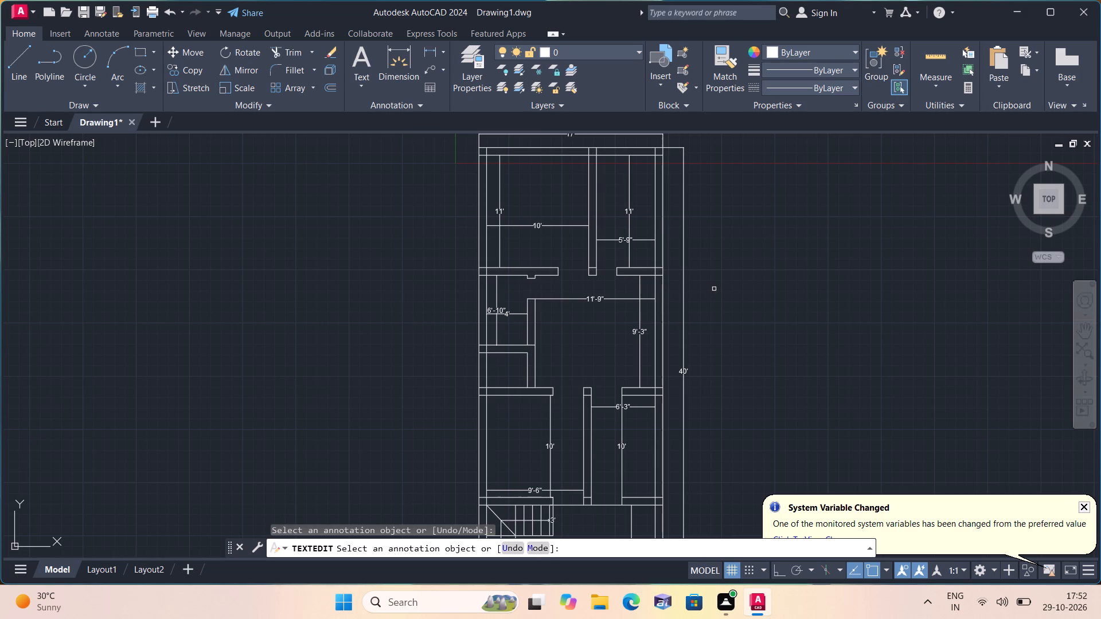
{"action": "scroll", "coordinate": [560, 228], "scroll_direction": "down", "scroll_amount": 1}
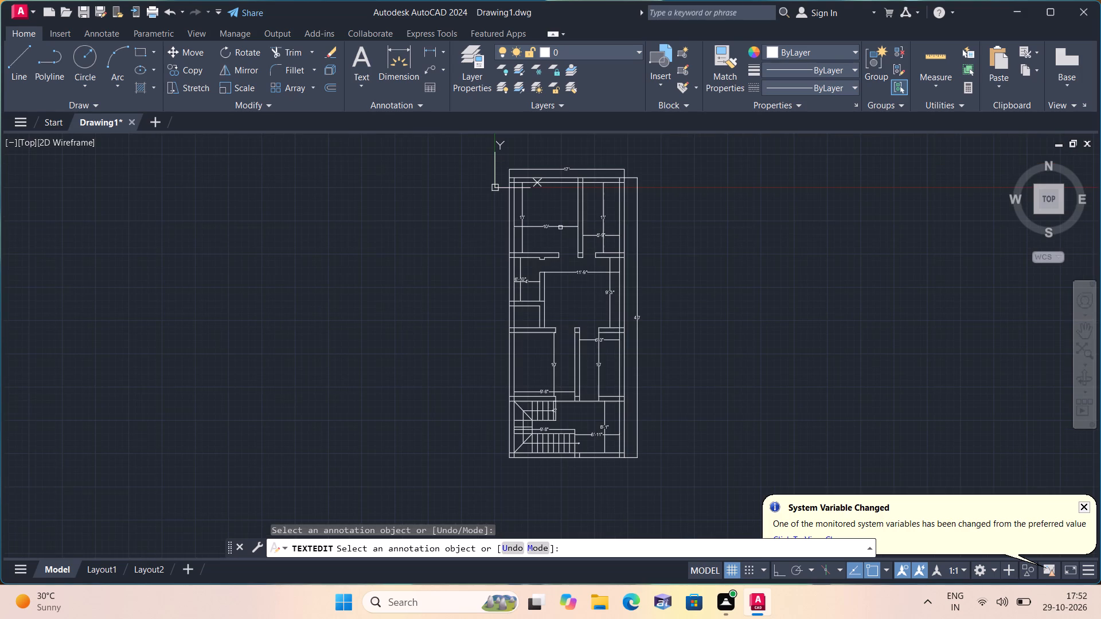
{"action": "key", "text": "Escape"}
Start a hatch with the Solid fill type and index colour 162.
{"action": "scroll", "coordinate": [576, 195], "scroll_direction": "up", "scroll_amount": 1}
{"action": "middle_click_drag", "start_coordinate": [576, 195], "coordinate": [412, 213]}
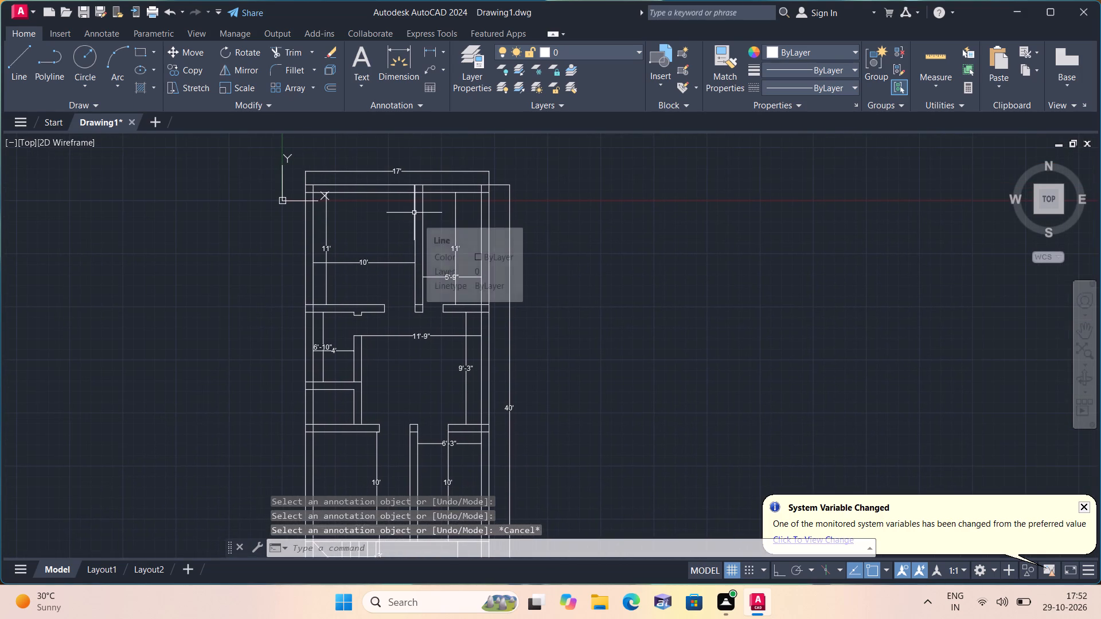
{"action": "type", "text": "h"}
{"action": "key", "text": "space"}
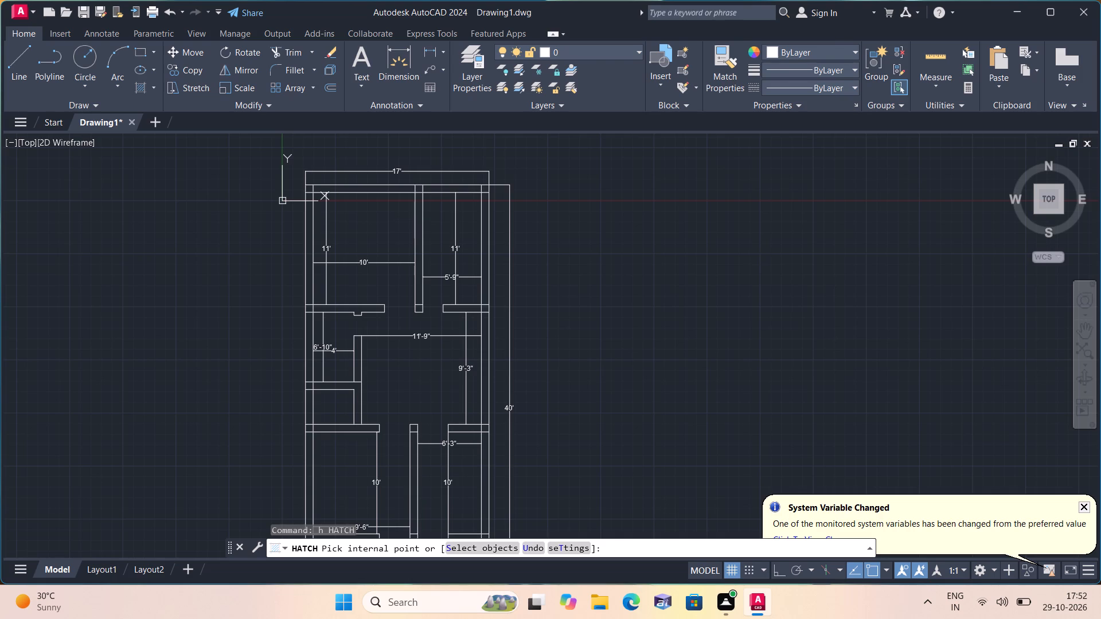
{"action": "left_click", "coordinate": [363, 56]}
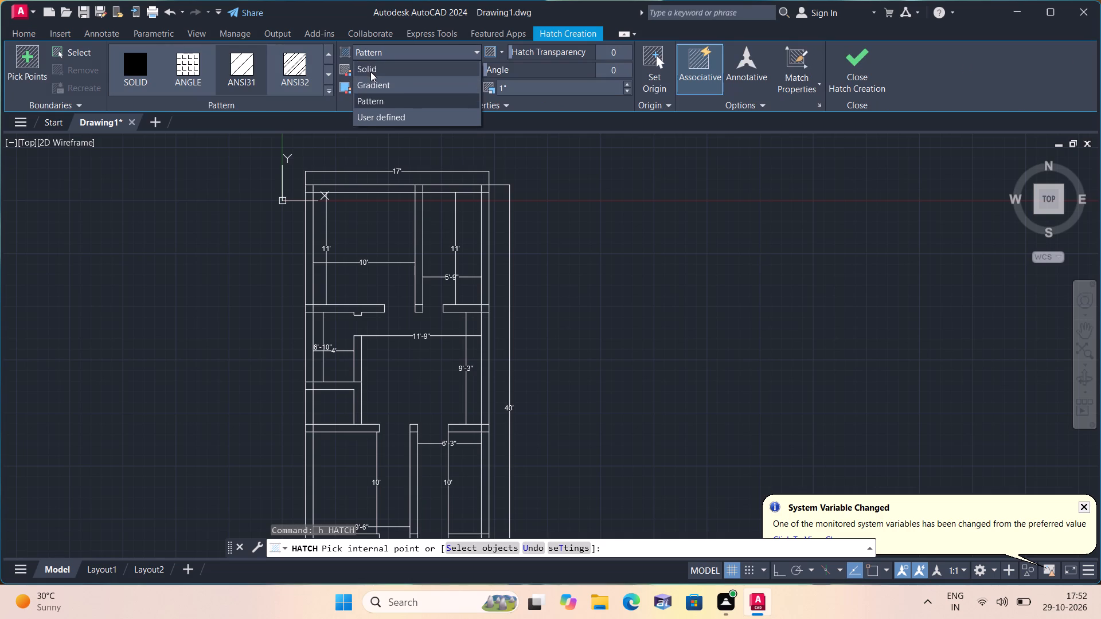
{"action": "left_click", "coordinate": [370, 68]}
{"action": "left_click", "coordinate": [370, 66]}
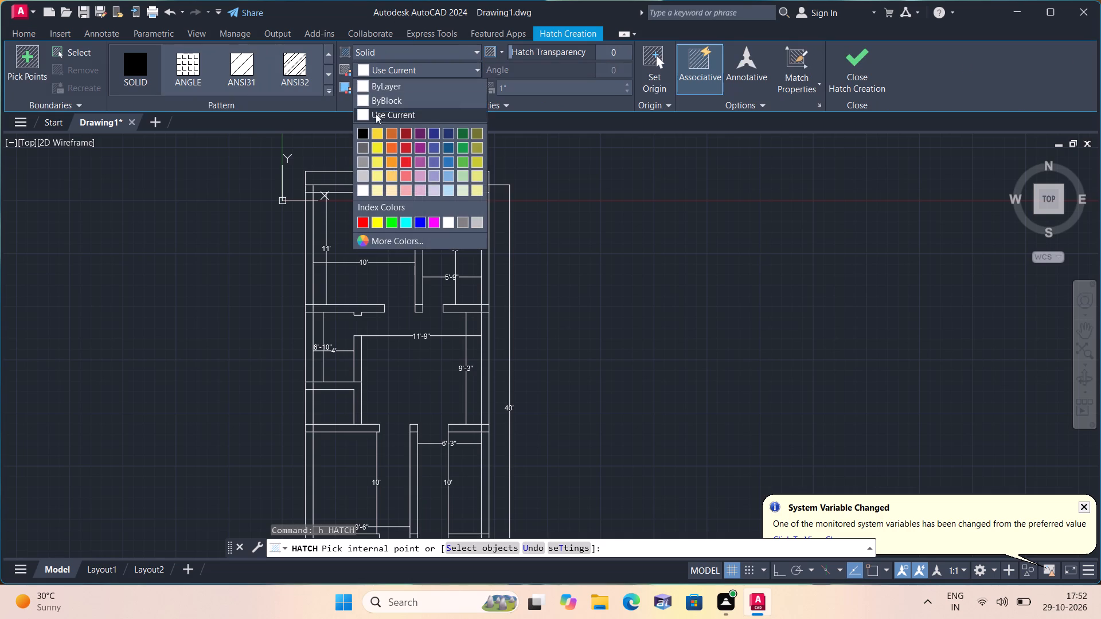
{"action": "left_click", "coordinate": [408, 239]}
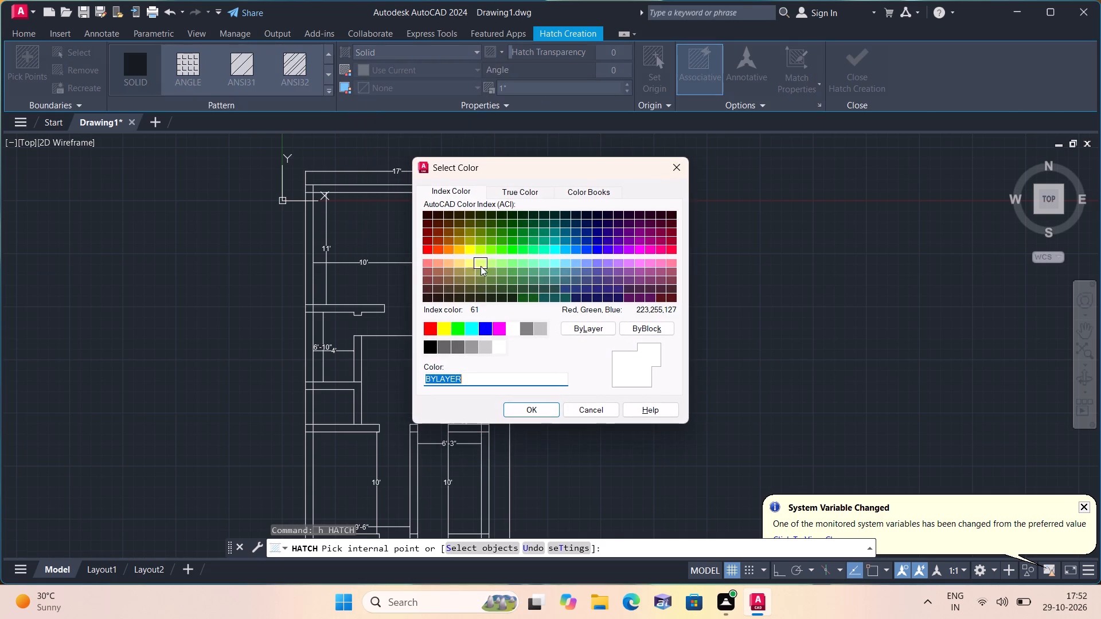
{"action": "left_click", "coordinate": [588, 240]}
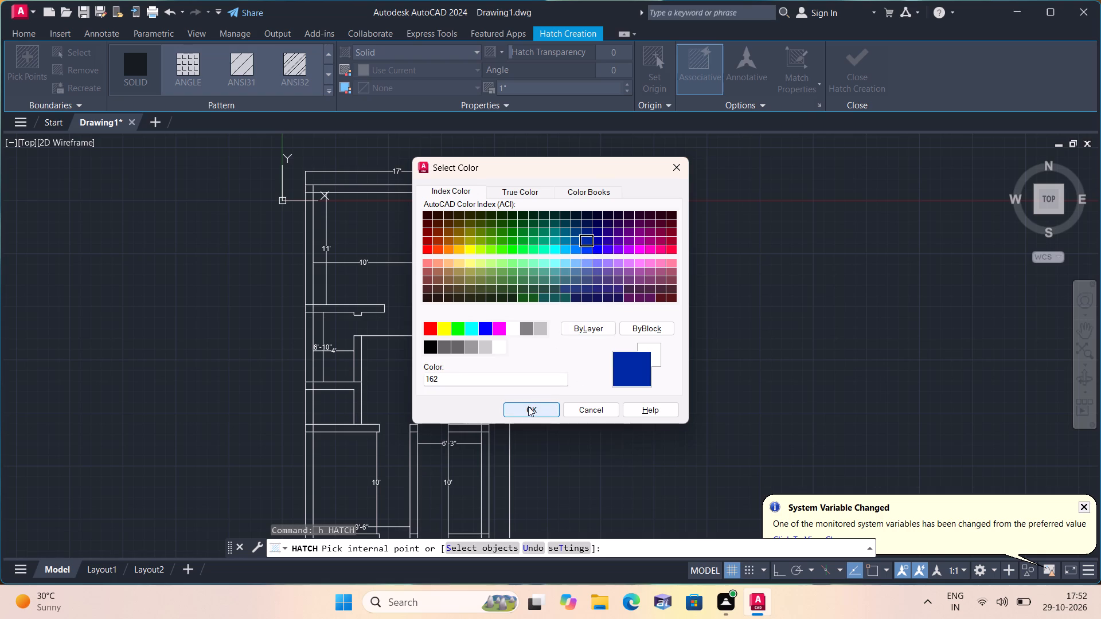
{"action": "left_click", "coordinate": [528, 406]}
Switch the hatch to the ANSI31 pattern and set its colour to index colour 152.
{"action": "left_click", "coordinate": [378, 46]}
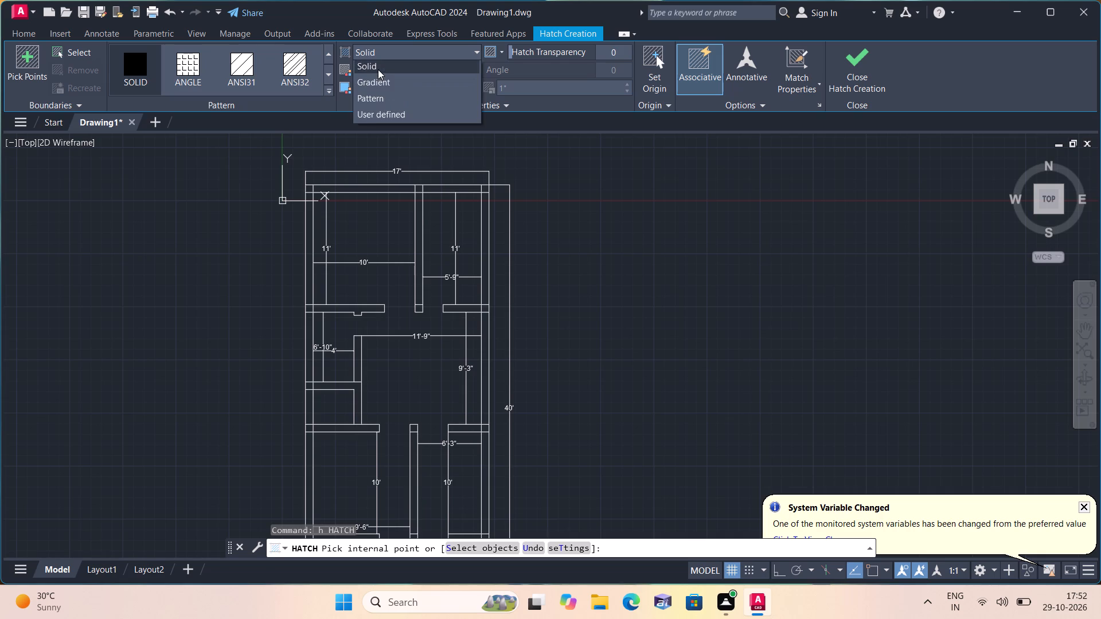
{"action": "left_click", "coordinate": [384, 97]}
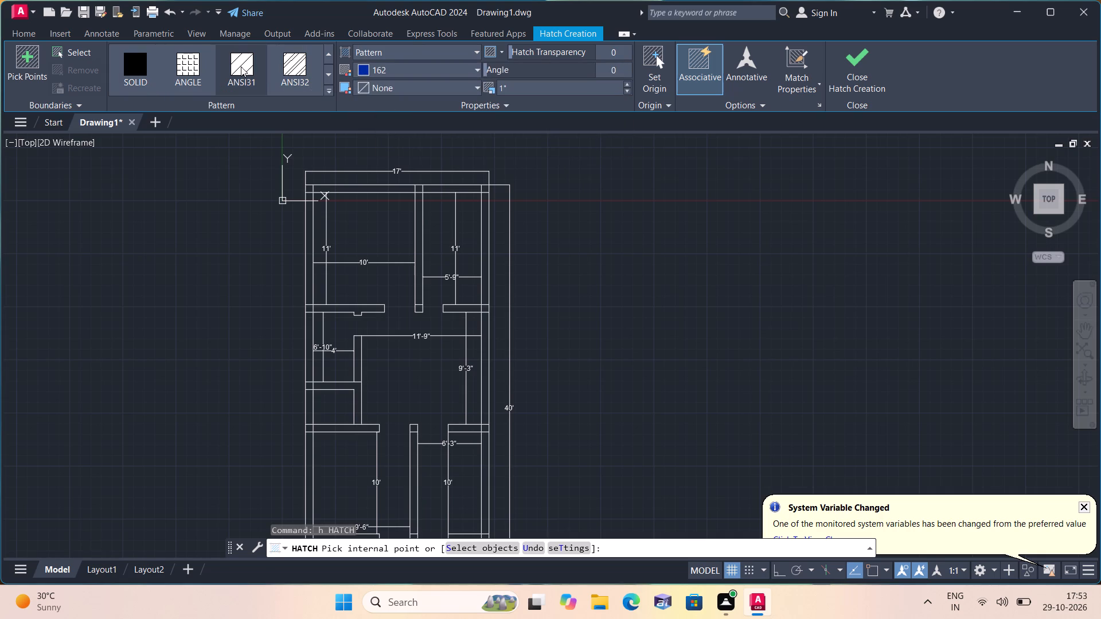
{"action": "left_click", "coordinate": [237, 66]}
{"action": "left_click", "coordinate": [372, 68]}
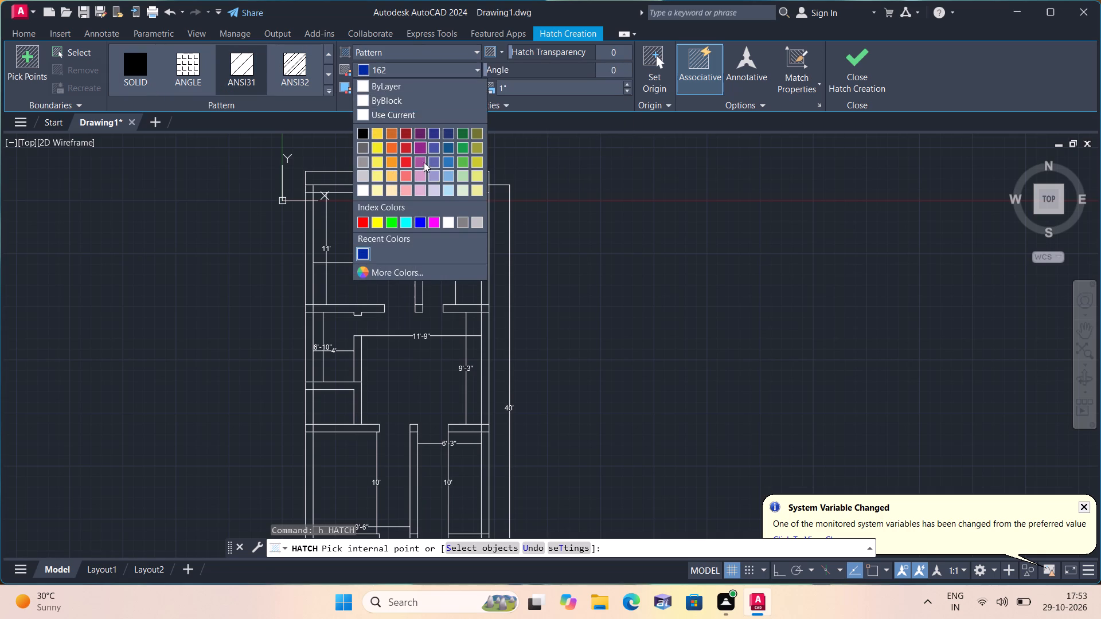
{"action": "left_click", "coordinate": [428, 272]}
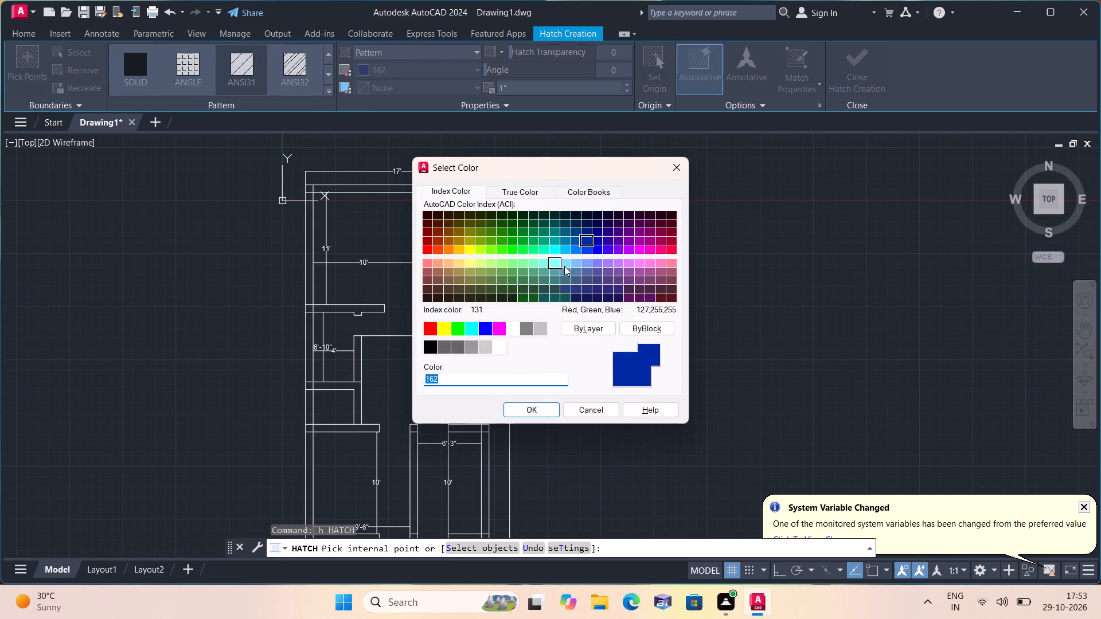
{"action": "left_click", "coordinate": [576, 241]}
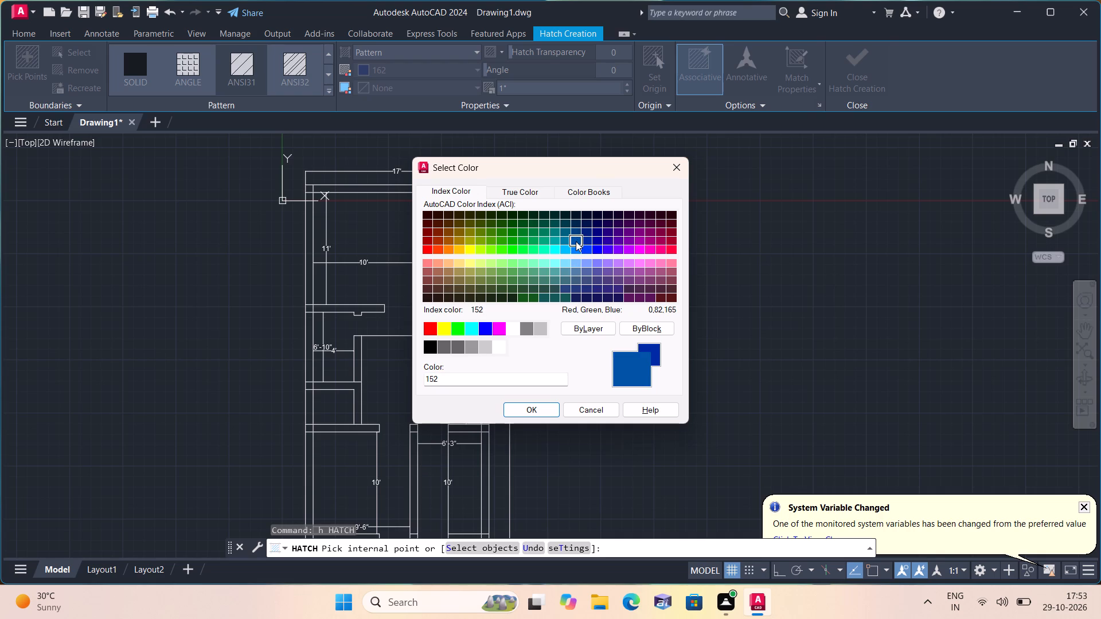
{"action": "left_click", "coordinate": [542, 411]}
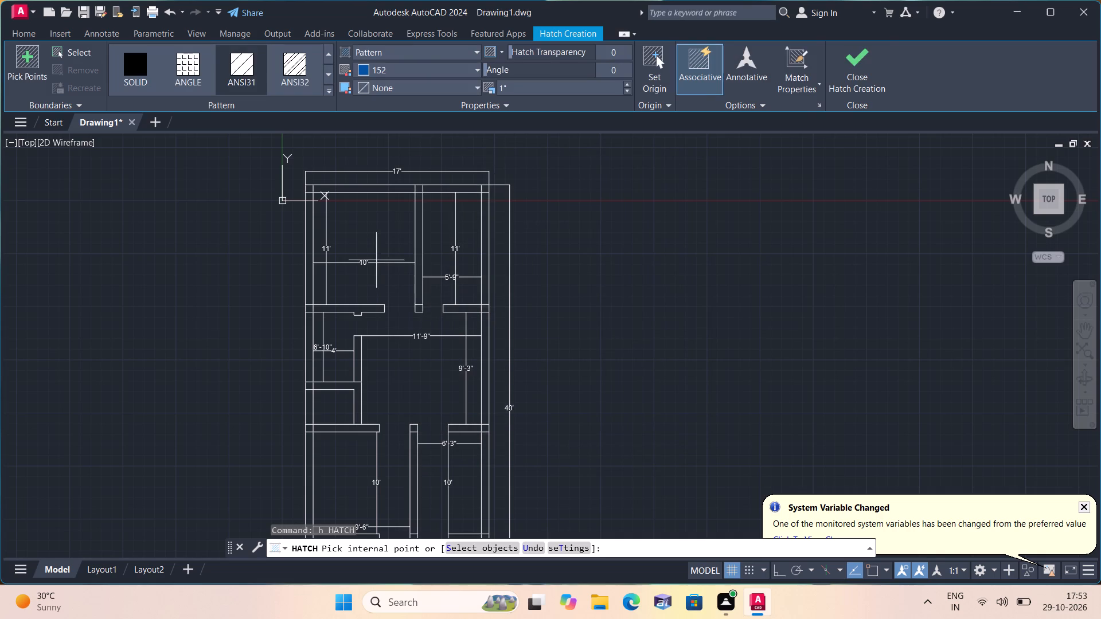
Hatch the wall square at the building's north-west corner and set the hatch scale to 10.
{"action": "scroll", "coordinate": [306, 190], "scroll_direction": "up", "scroll_amount": 3}
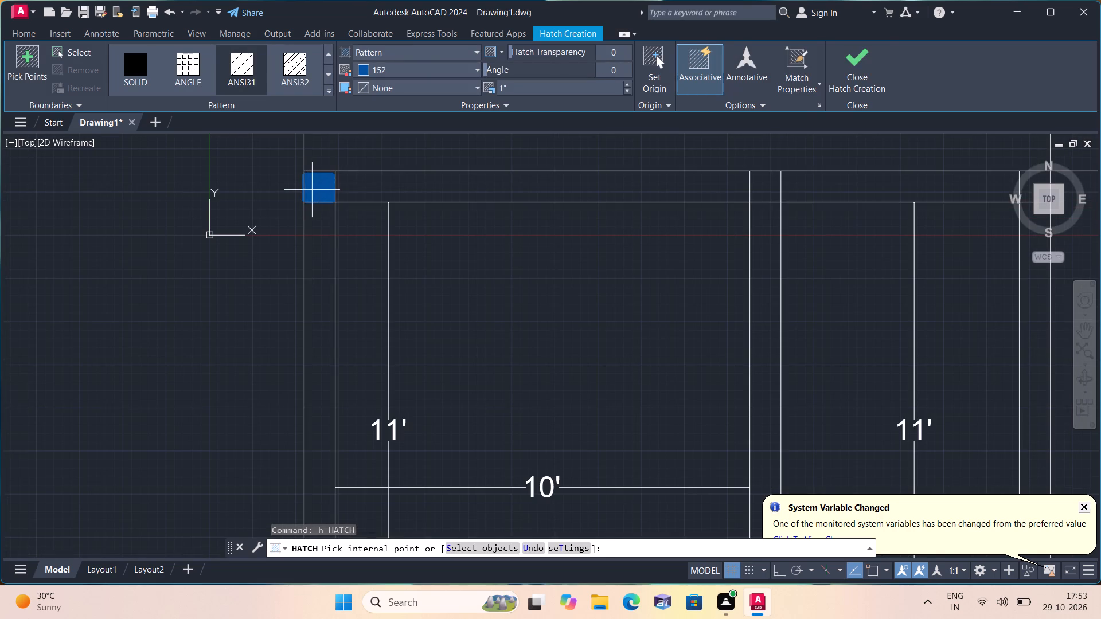
{"action": "left_click", "coordinate": [314, 190]}
{"action": "middle_click_drag", "start_coordinate": [317, 190], "coordinate": [292, 207]}
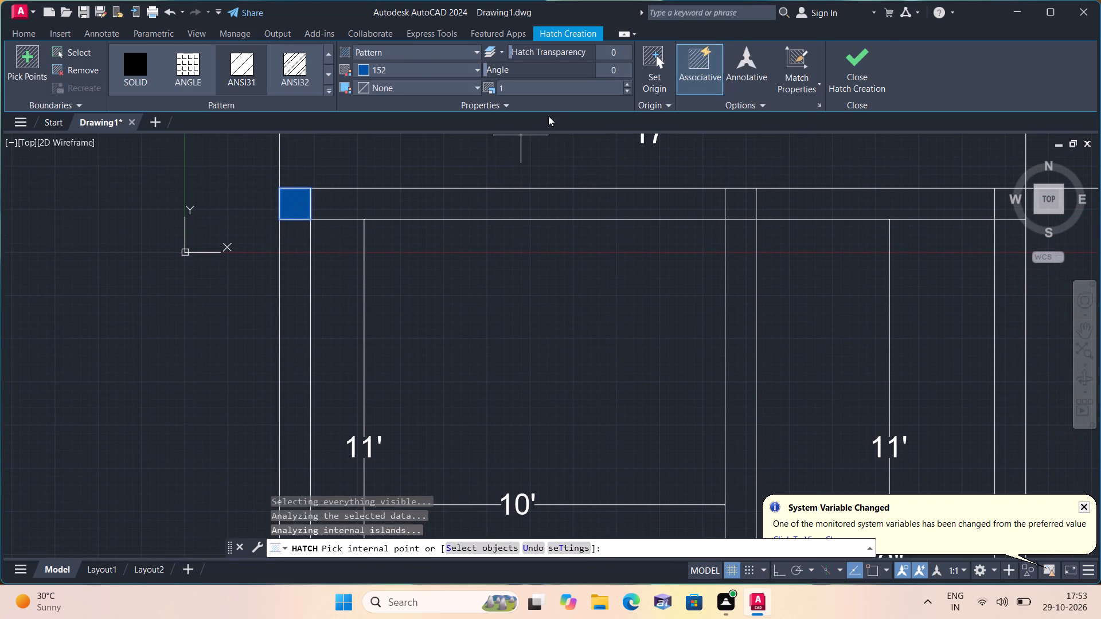
{"action": "left_click", "coordinate": [530, 89]}
{"action": "key", "text": "BackSpace"}
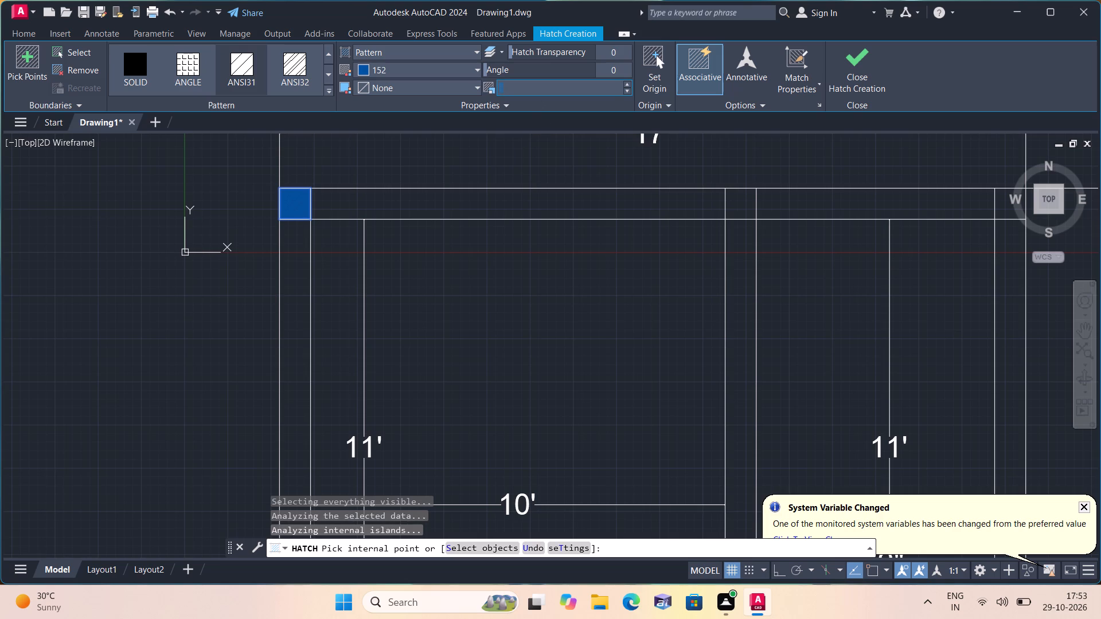
{"action": "type", "text": "12"}
{"action": "key", "text": "BackSpace"}
{"action": "key", "text": "0"}
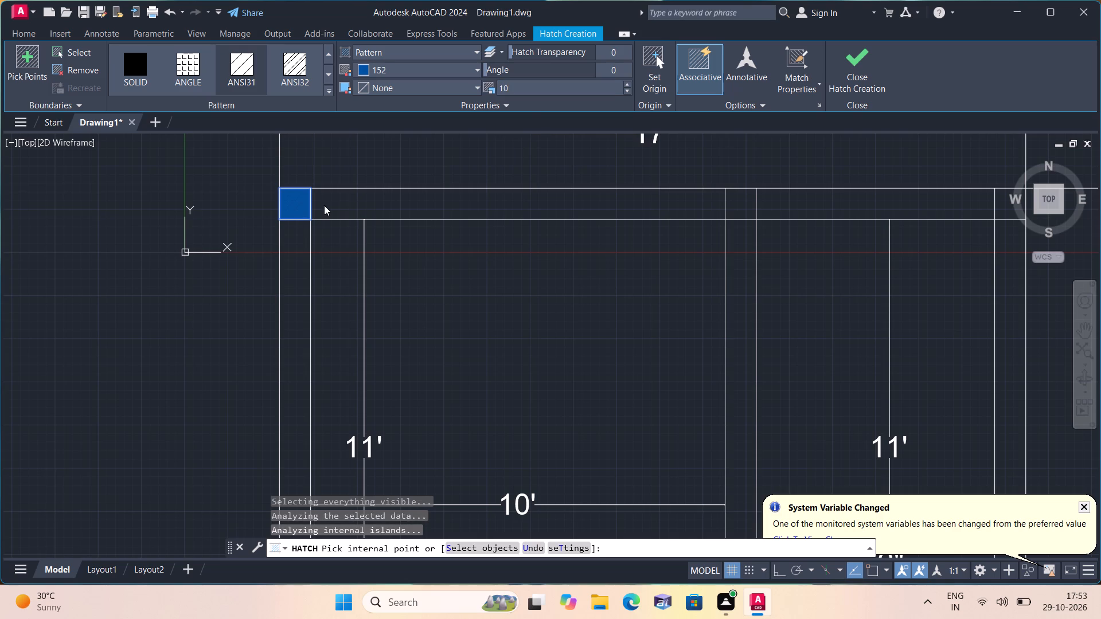
{"action": "left_click", "coordinate": [292, 205]}
Add the north wall's squares at the middle partition and at the north-east corner to the hatch.
{"action": "scroll", "coordinate": [316, 210], "scroll_direction": "down", "scroll_amount": 2}
{"action": "scroll", "coordinate": [536, 219], "scroll_direction": "up", "scroll_amount": 2}
{"action": "left_click", "coordinate": [463, 207]}
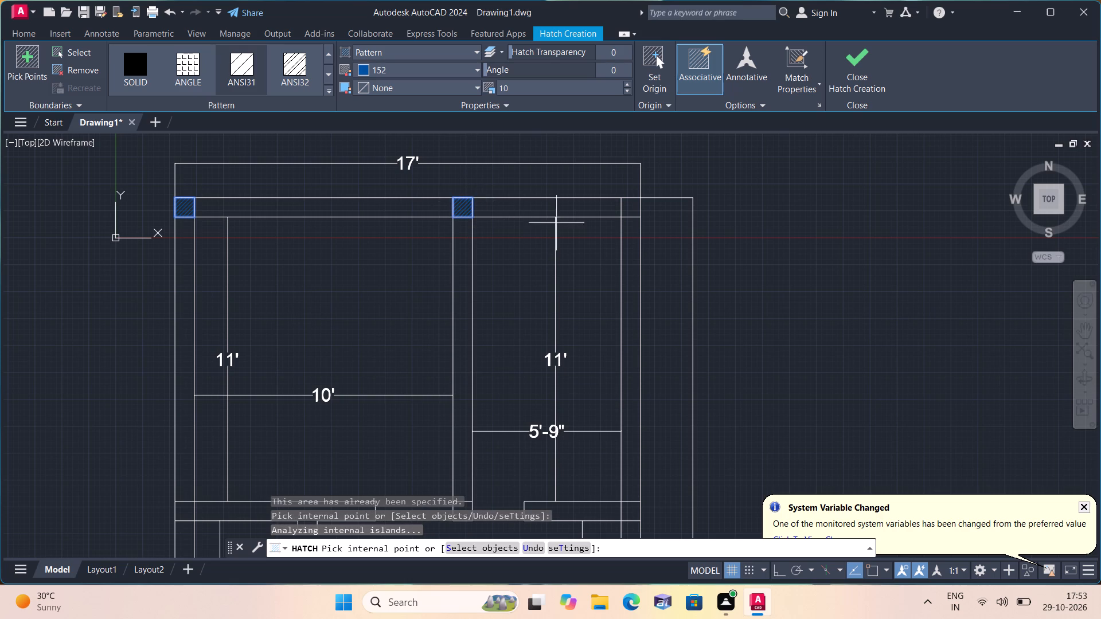
{"action": "left_click", "coordinate": [632, 210]}
{"action": "middle_click_drag", "start_coordinate": [628, 210], "coordinate": [614, 202]}
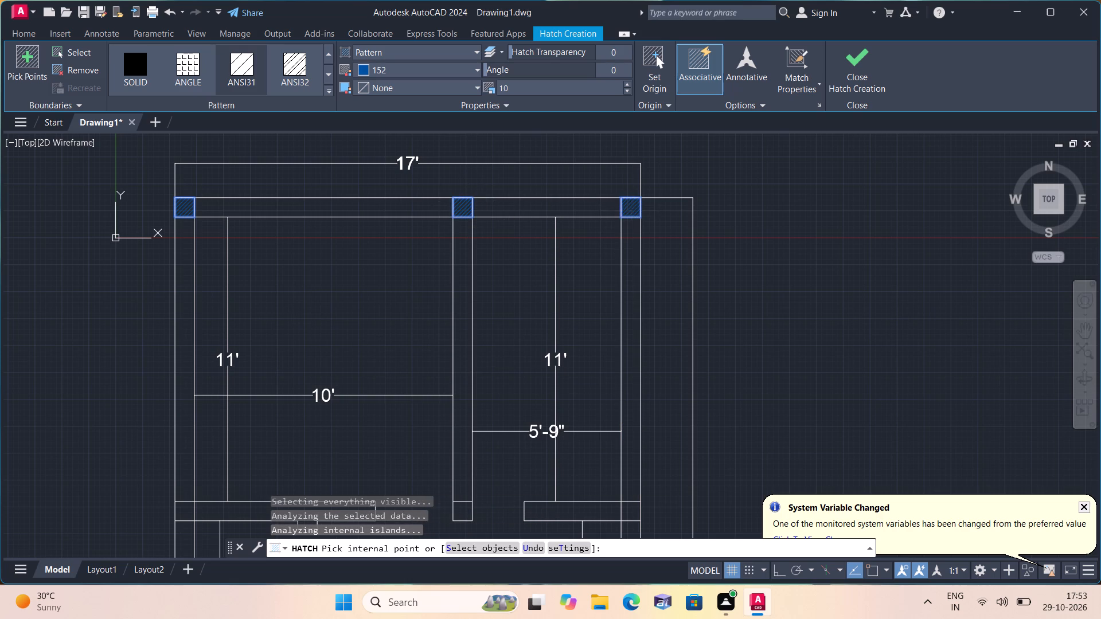
Hatch the outer-wall squares at the east and west ends of the cross wall below the 11' rooms.
{"action": "middle_click_drag", "start_coordinate": [614, 202], "coordinate": [560, 108]}
{"action": "scroll", "coordinate": [588, 148], "scroll_direction": "down", "scroll_amount": 2}
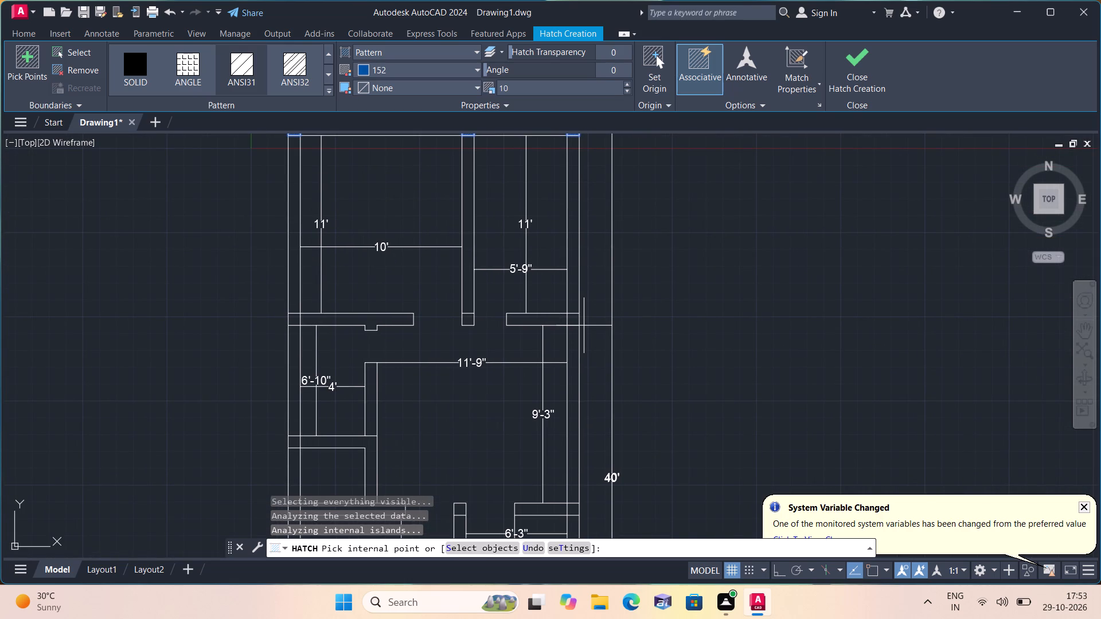
{"action": "scroll", "coordinate": [584, 326], "scroll_direction": "up", "scroll_amount": 1}
{"action": "left_click", "coordinate": [564, 312]}
{"action": "middle_click_drag", "start_coordinate": [564, 312], "coordinate": [563, 311]}
{"action": "scroll", "coordinate": [564, 312], "scroll_direction": "down", "scroll_amount": 1}
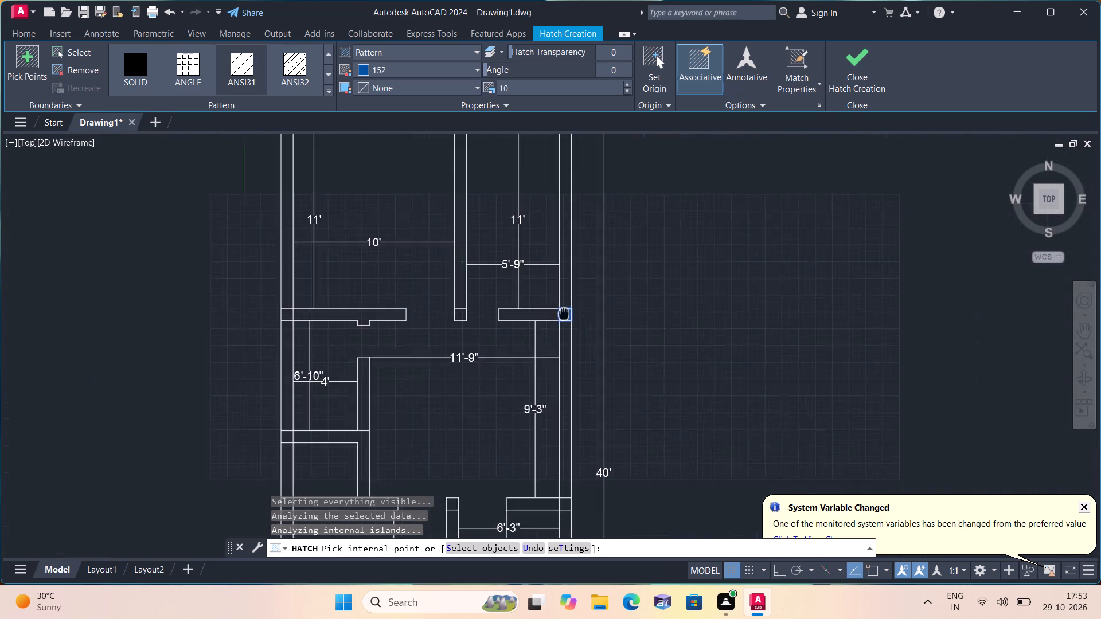
{"action": "middle_click_drag", "start_coordinate": [563, 311], "coordinate": [600, 259]}
{"action": "scroll", "coordinate": [317, 271], "scroll_direction": "up", "scroll_amount": 1}
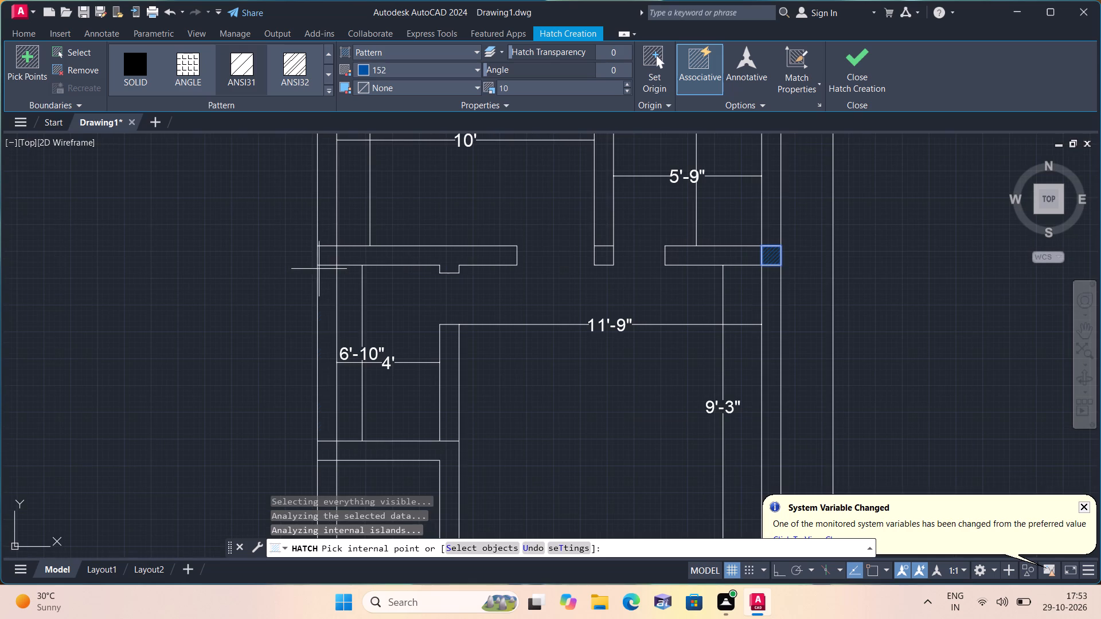
{"action": "left_click", "coordinate": [323, 259]}
Hatch the south wall's squares at the south-west corner, the south-east corner and the intermediate column beside the lower stair flight.
{"action": "scroll", "coordinate": [323, 259], "scroll_direction": "down", "scroll_amount": 1}
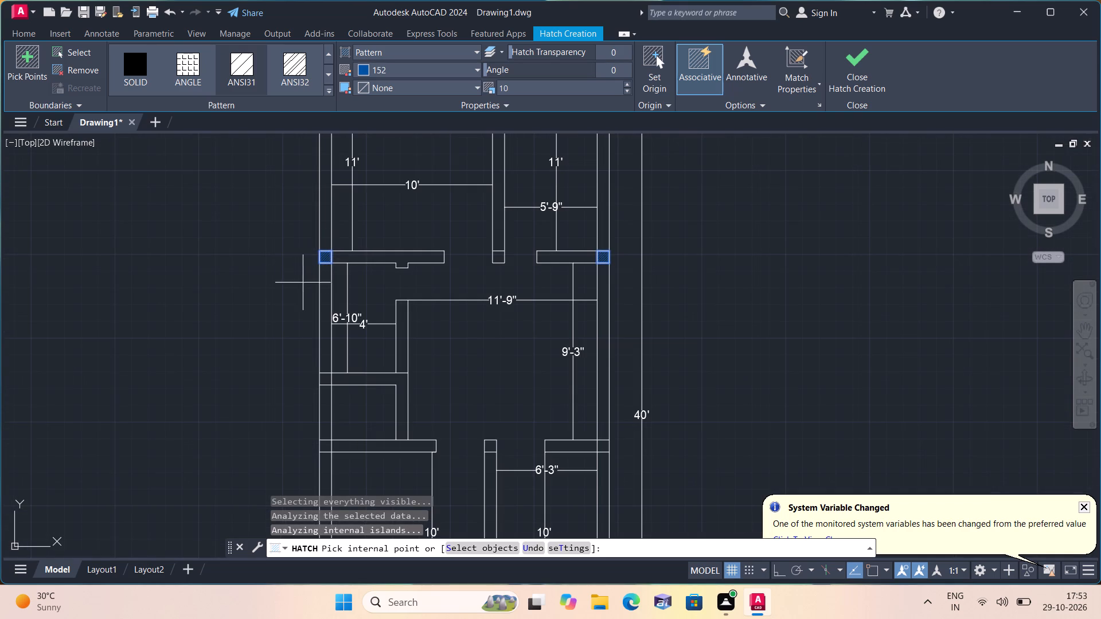
{"action": "middle_click_drag", "start_coordinate": [287, 318], "coordinate": [271, 205]}
{"action": "scroll", "coordinate": [287, 318], "scroll_direction": "down", "scroll_amount": 1}
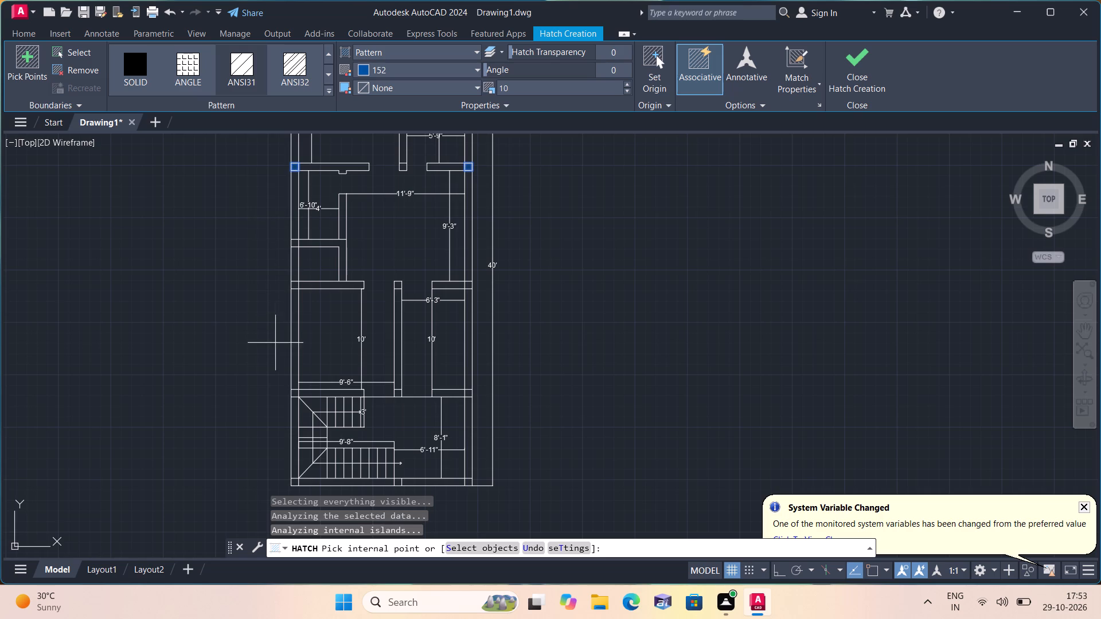
{"action": "scroll", "coordinate": [294, 484], "scroll_direction": "up", "scroll_amount": 2}
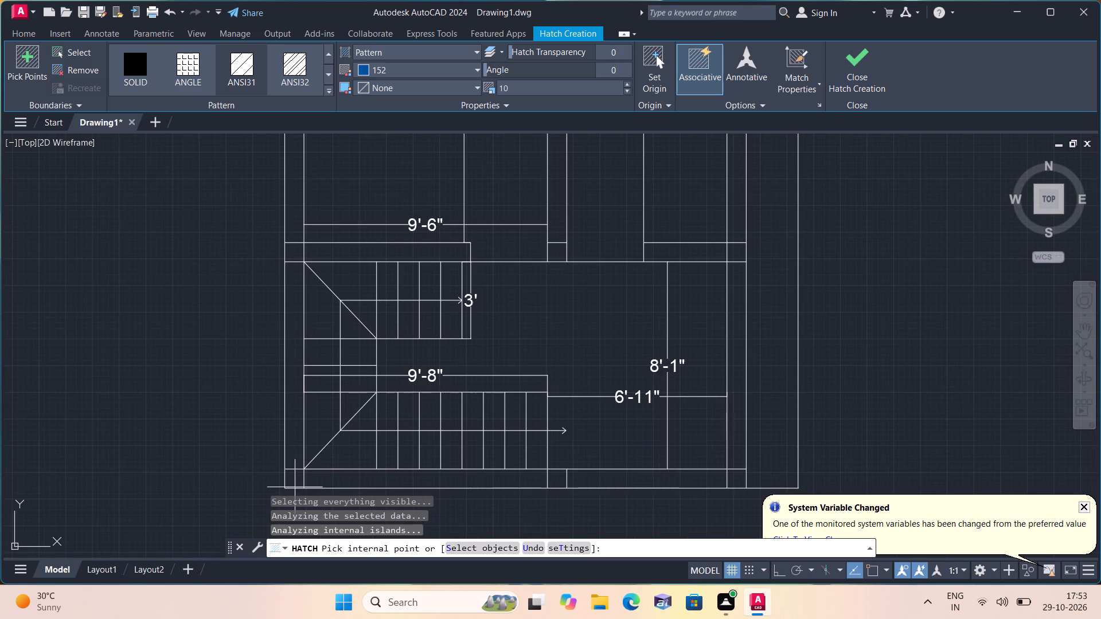
{"action": "left_click", "coordinate": [295, 482]}
{"action": "middle_click_drag", "start_coordinate": [295, 481], "coordinate": [240, 408]}
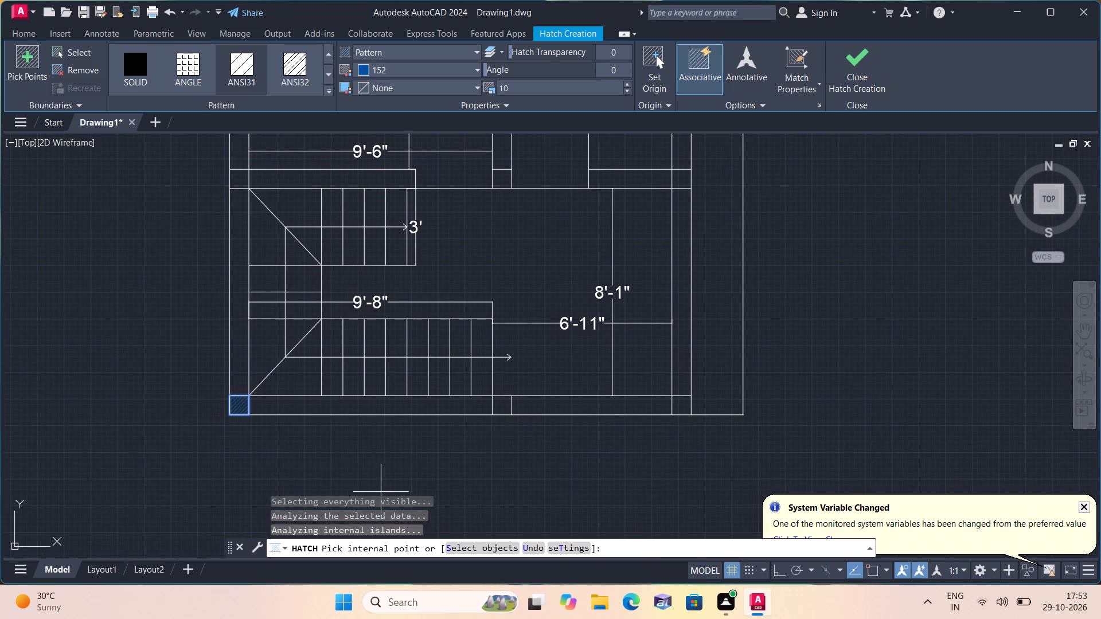
{"action": "left_click", "coordinate": [684, 407]}
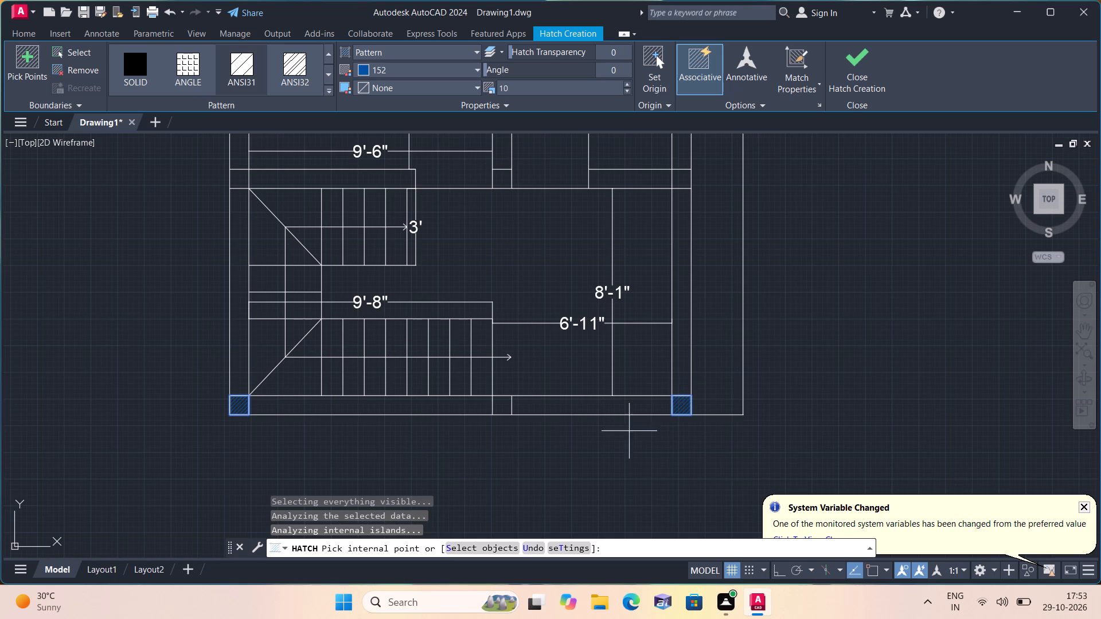
{"action": "left_click", "coordinate": [511, 409]}
Hatch the squares at the west wall, middle partition and east wall along the cross wall just north of the staircase.
{"action": "middle_click_drag", "start_coordinate": [507, 409], "coordinate": [514, 498]}
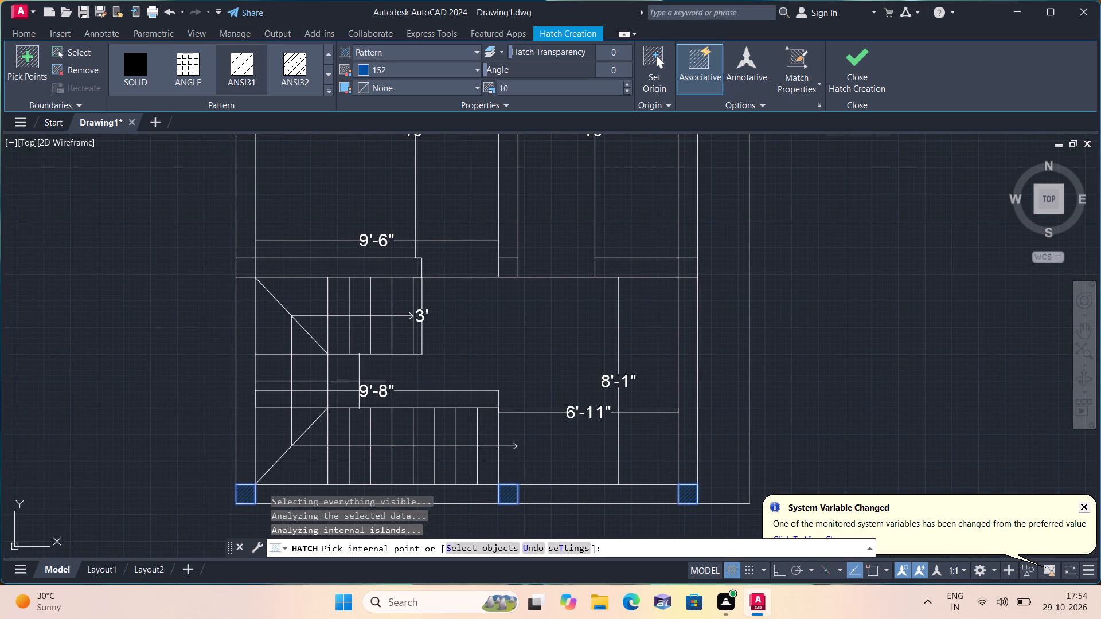
{"action": "left_click", "coordinate": [249, 269]}
{"action": "middle_click_drag", "start_coordinate": [249, 269], "coordinate": [243, 269]}
{"action": "middle_click_drag", "start_coordinate": [243, 269], "coordinate": [216, 377]}
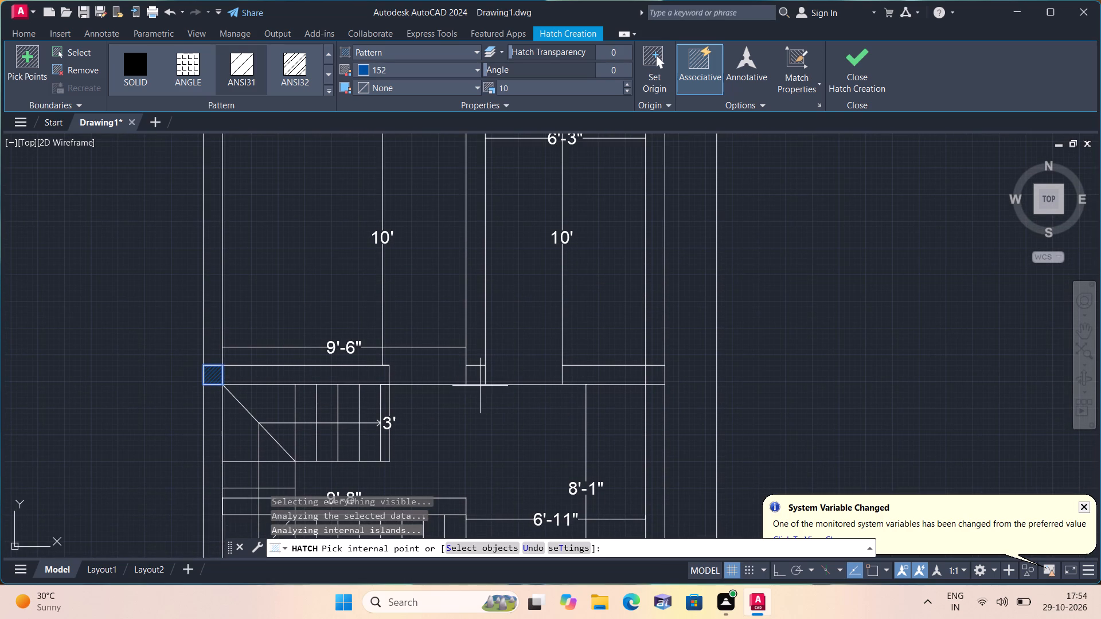
{"action": "left_click", "coordinate": [482, 377]}
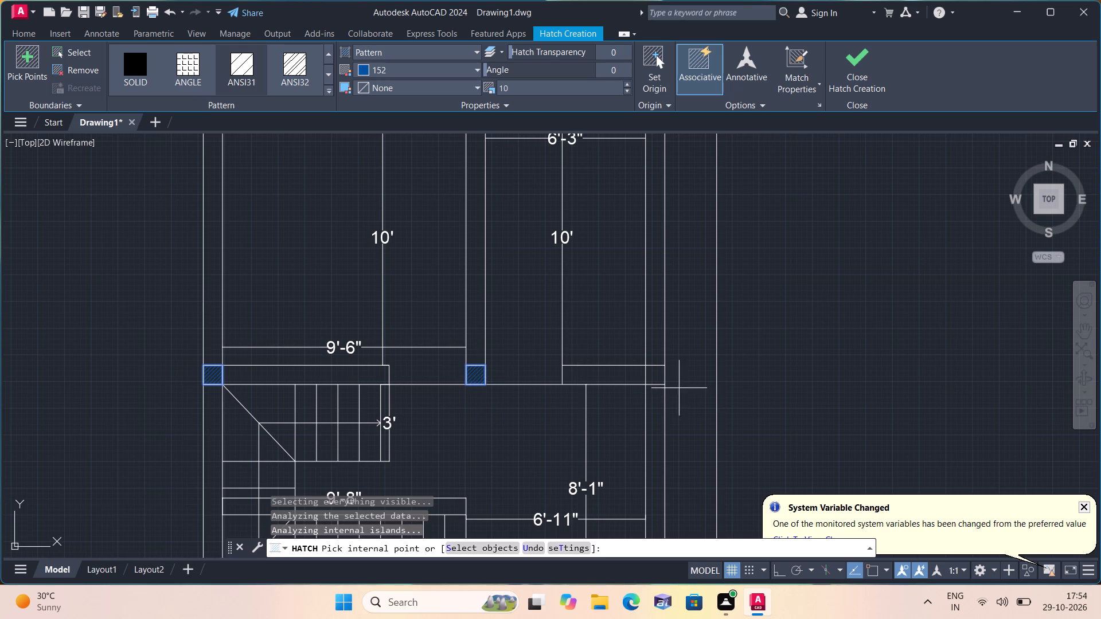
{"action": "left_click", "coordinate": [660, 369]}
Hatch the west and east outer-wall squares along the cross wall at the north end of the 10' rooms.
{"action": "scroll", "coordinate": [645, 374], "scroll_direction": "down", "scroll_amount": 1}
{"action": "middle_click_drag", "start_coordinate": [645, 374], "coordinate": [649, 502]}
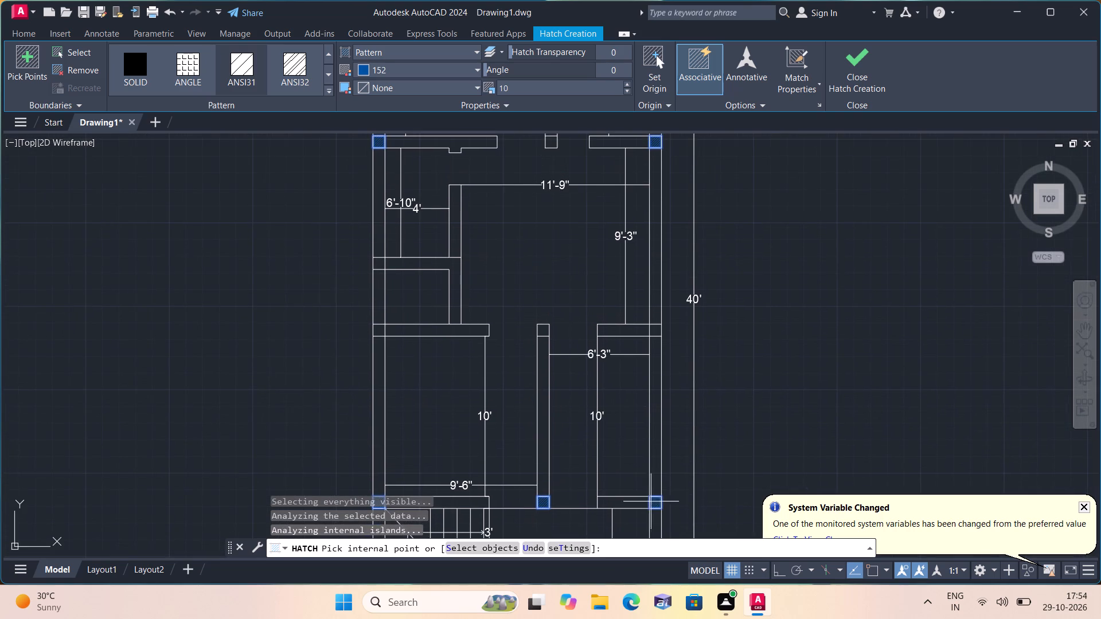
{"action": "left_click", "coordinate": [381, 335]}
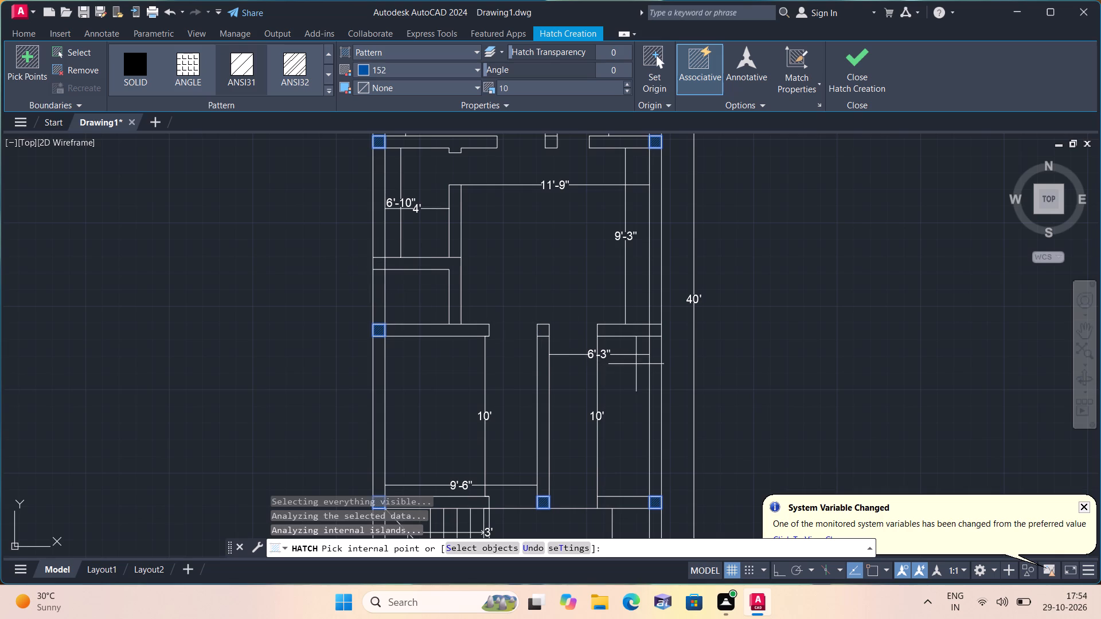
{"action": "scroll", "coordinate": [660, 347], "scroll_direction": "up", "scroll_amount": 2}
{"action": "left_click", "coordinate": [645, 309]}
{"action": "scroll", "coordinate": [645, 308], "scroll_direction": "down", "scroll_amount": 1}
{"action": "middle_click_drag", "start_coordinate": [645, 308], "coordinate": [629, 424]}
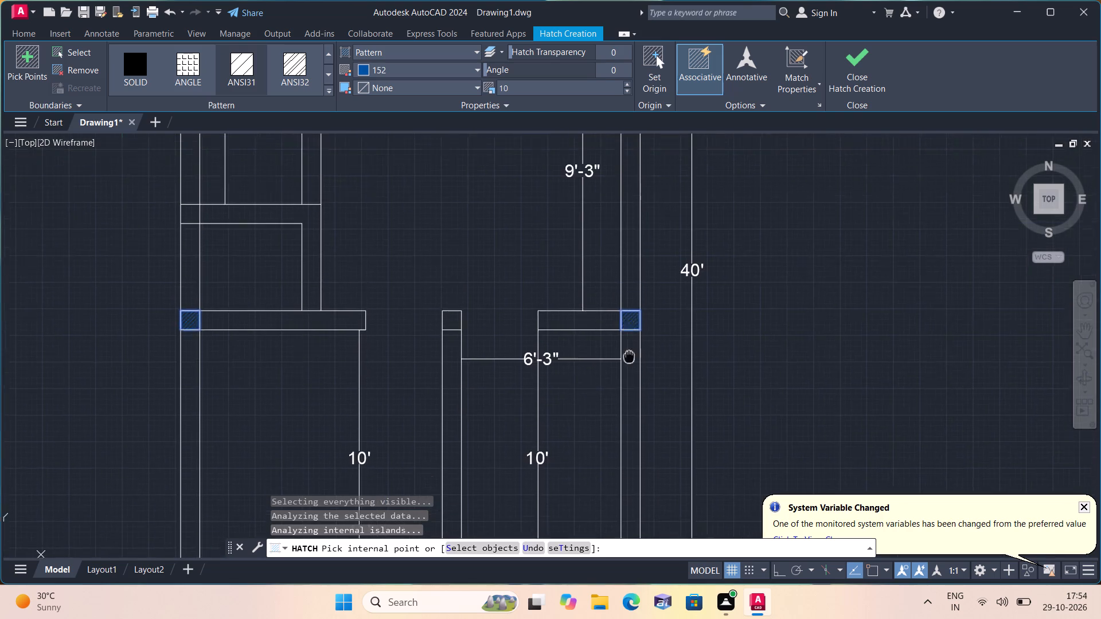
Hatch the middle-partition squares at the door openings below the 11' rooms and at the north end of the 10' rooms.
{"action": "middle_click_drag", "start_coordinate": [629, 424], "coordinate": [632, 536]}
{"action": "scroll", "coordinate": [653, 469], "scroll_direction": "down", "scroll_amount": 1}
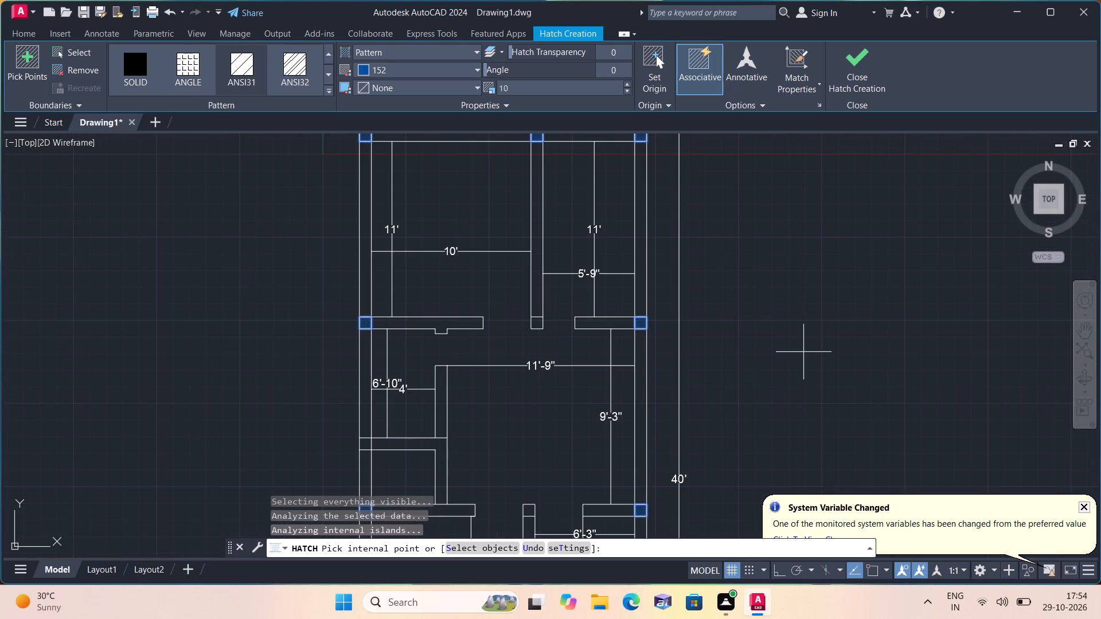
{"action": "key", "text": "Escape"}
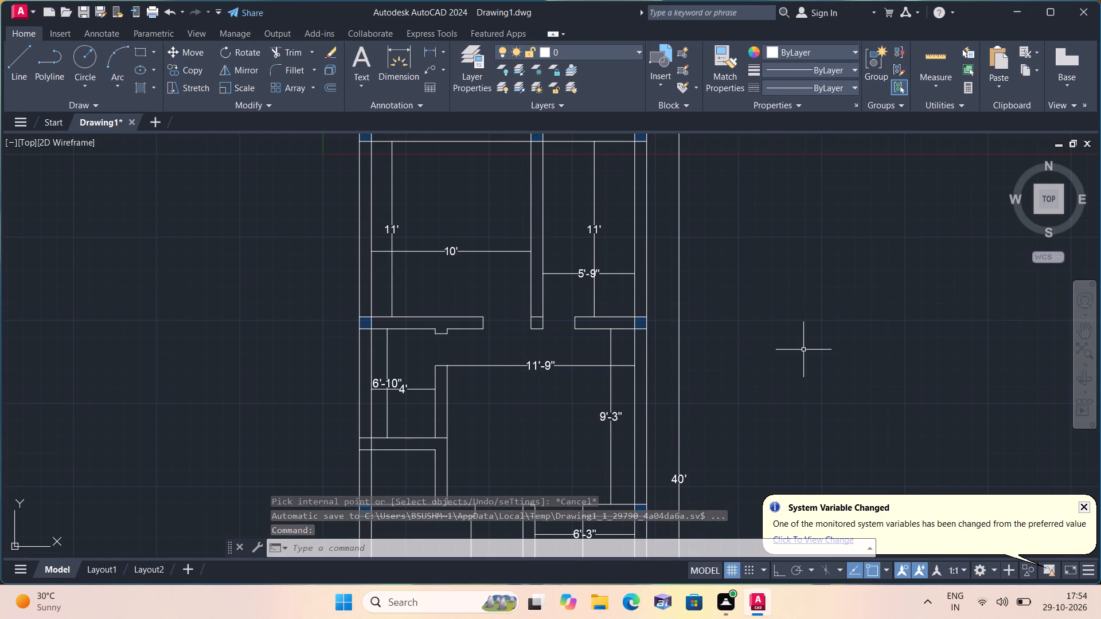
{"action": "middle_click_drag", "start_coordinate": [771, 301], "coordinate": [639, 320]}
{"action": "scroll", "coordinate": [746, 304], "scroll_direction": "down", "scroll_amount": 1}
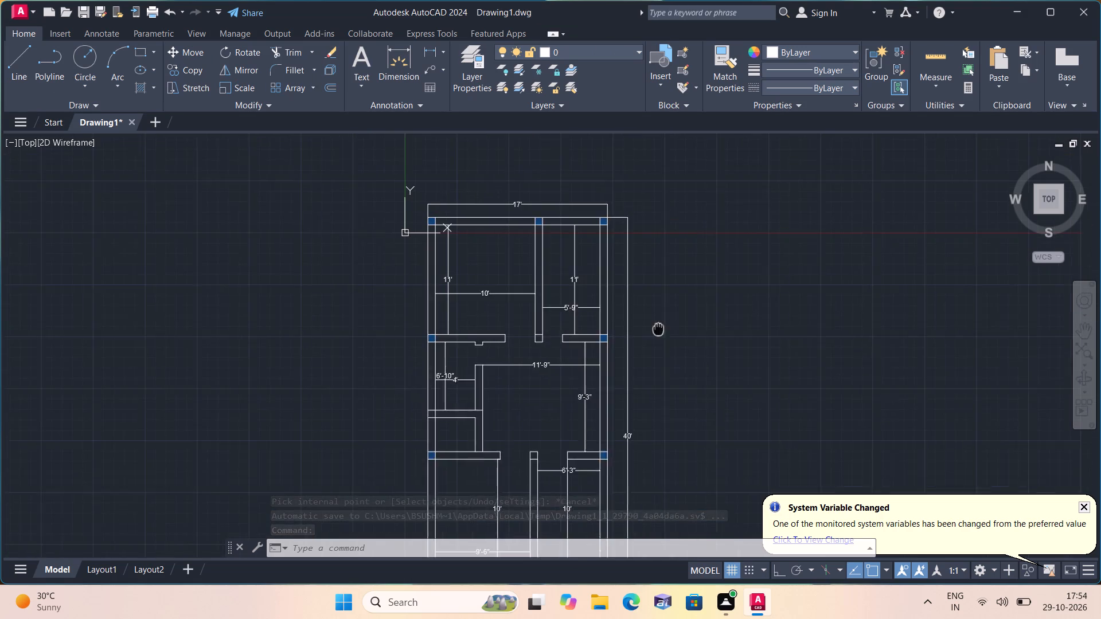
{"action": "middle_click_drag", "start_coordinate": [639, 320], "coordinate": [638, 316]}
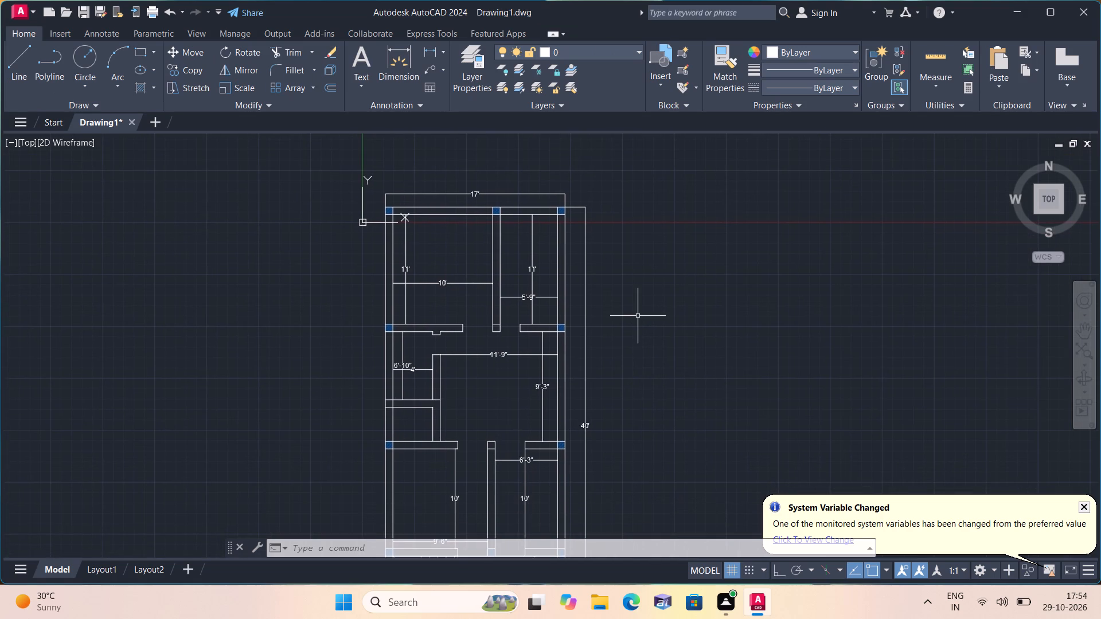
{"action": "key", "text": "space"}
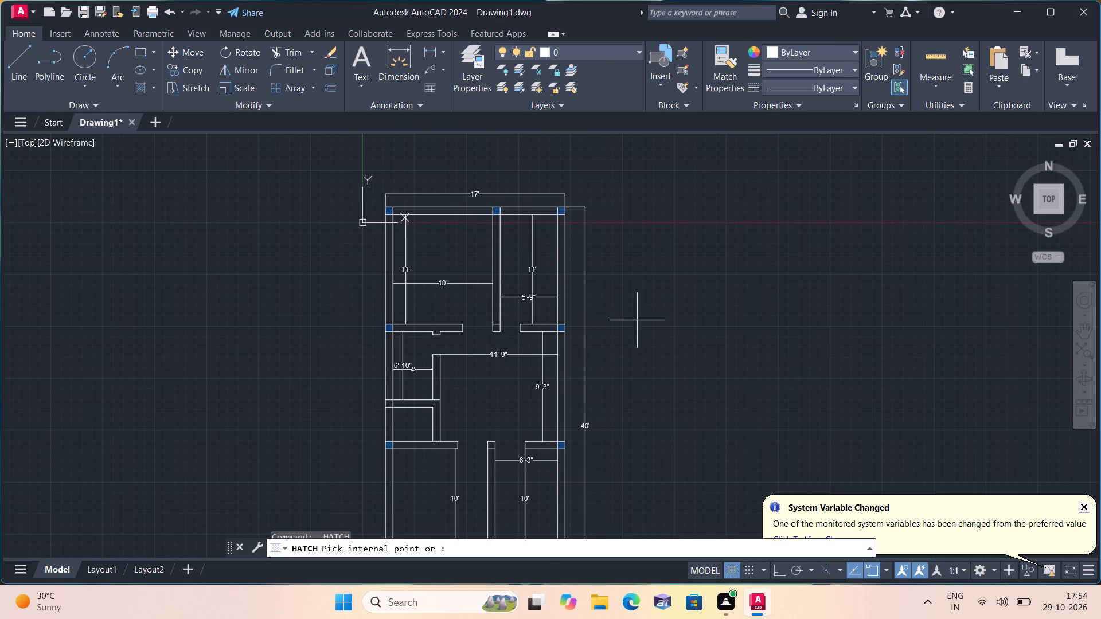
{"action": "scroll", "coordinate": [517, 331], "scroll_direction": "up", "scroll_amount": 2}
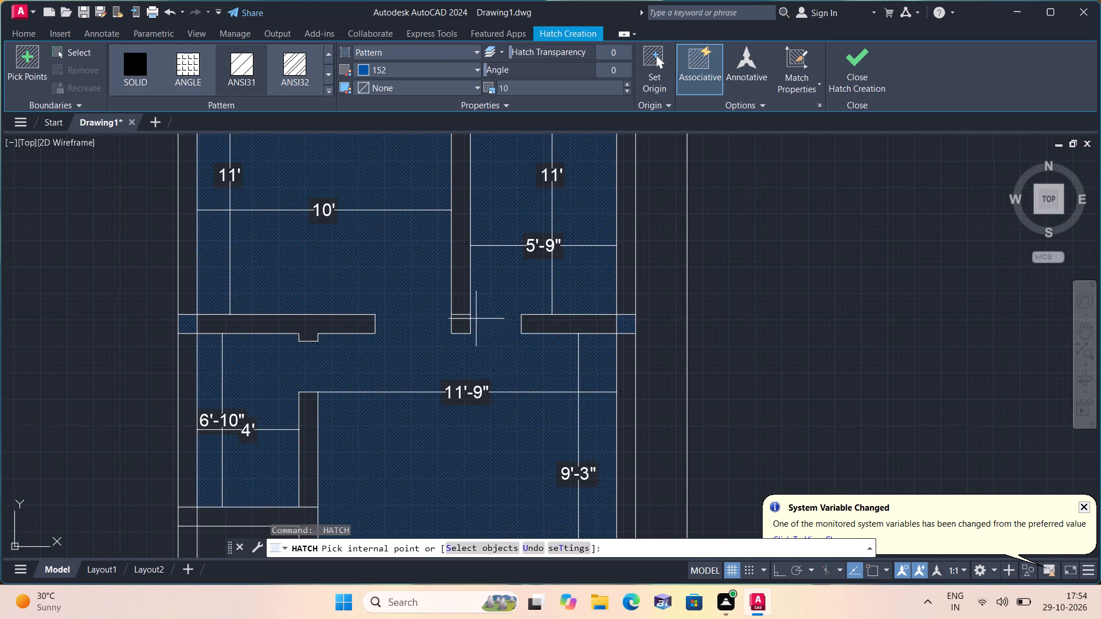
{"action": "left_click", "coordinate": [458, 318]}
{"action": "middle_click_drag", "start_coordinate": [463, 329], "coordinate": [495, 217]}
{"action": "scroll", "coordinate": [489, 227], "scroll_direction": "down", "scroll_amount": 2}
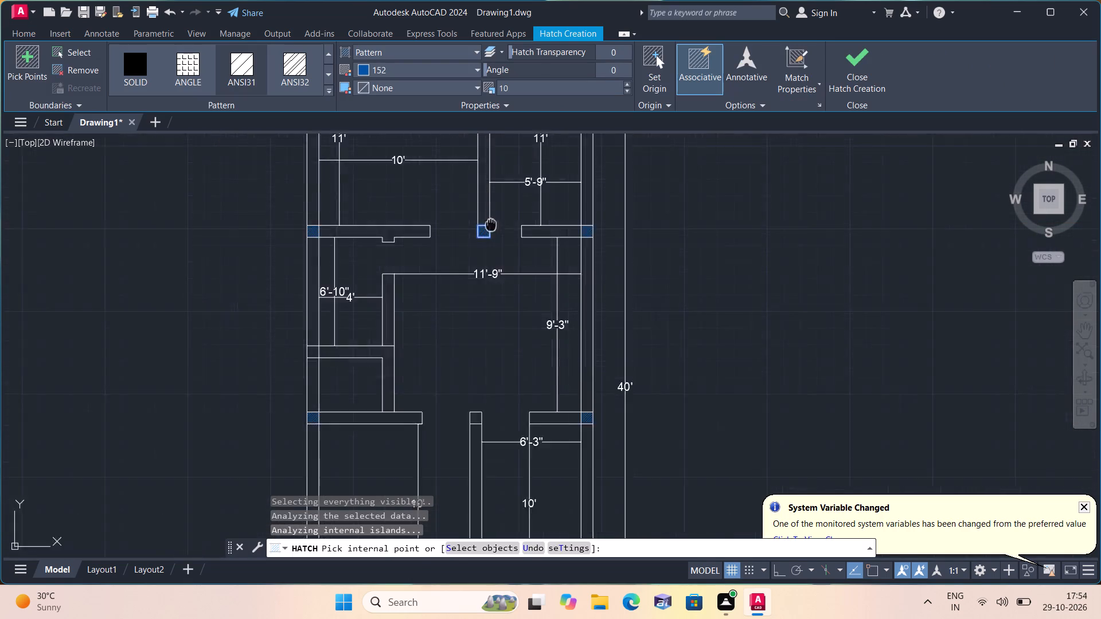
{"action": "scroll", "coordinate": [494, 333], "scroll_direction": "up", "scroll_amount": 1}
{"action": "left_click", "coordinate": [490, 333]}
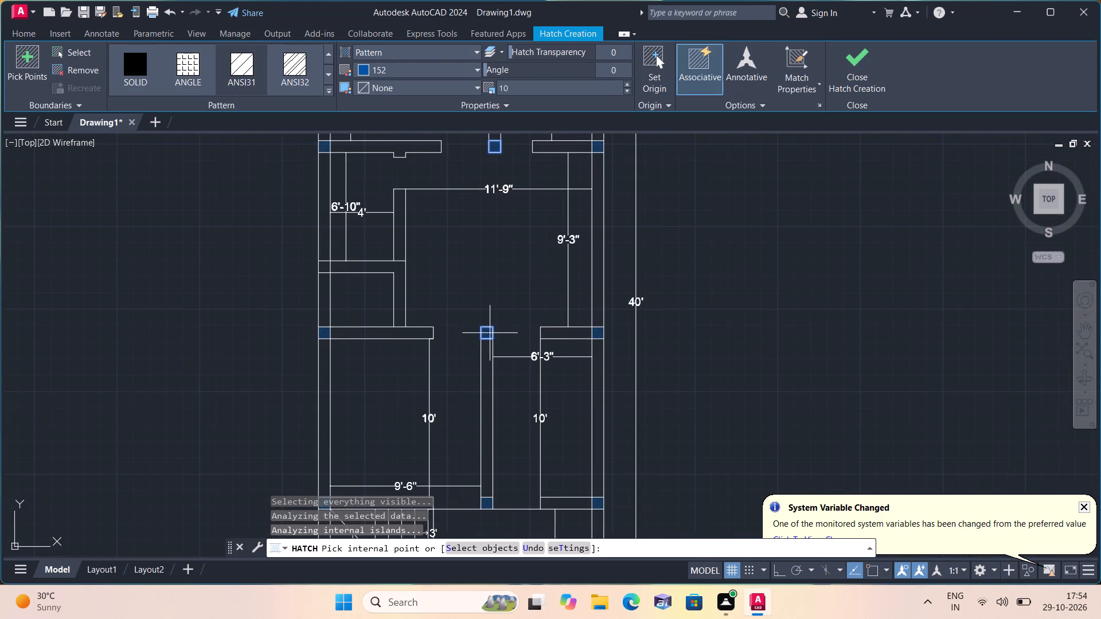
{"action": "scroll", "coordinate": [495, 324], "scroll_direction": "down", "scroll_amount": 1}
{"action": "scroll", "coordinate": [565, 349], "scroll_direction": "down", "scroll_amount": 1}
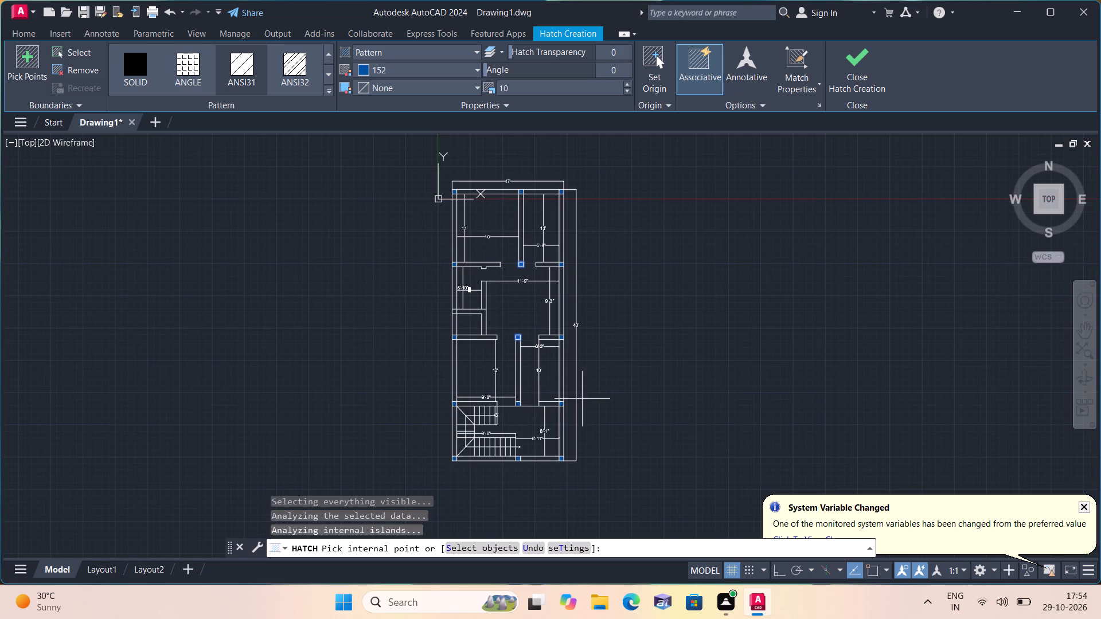
{"action": "key", "text": "Escape"}
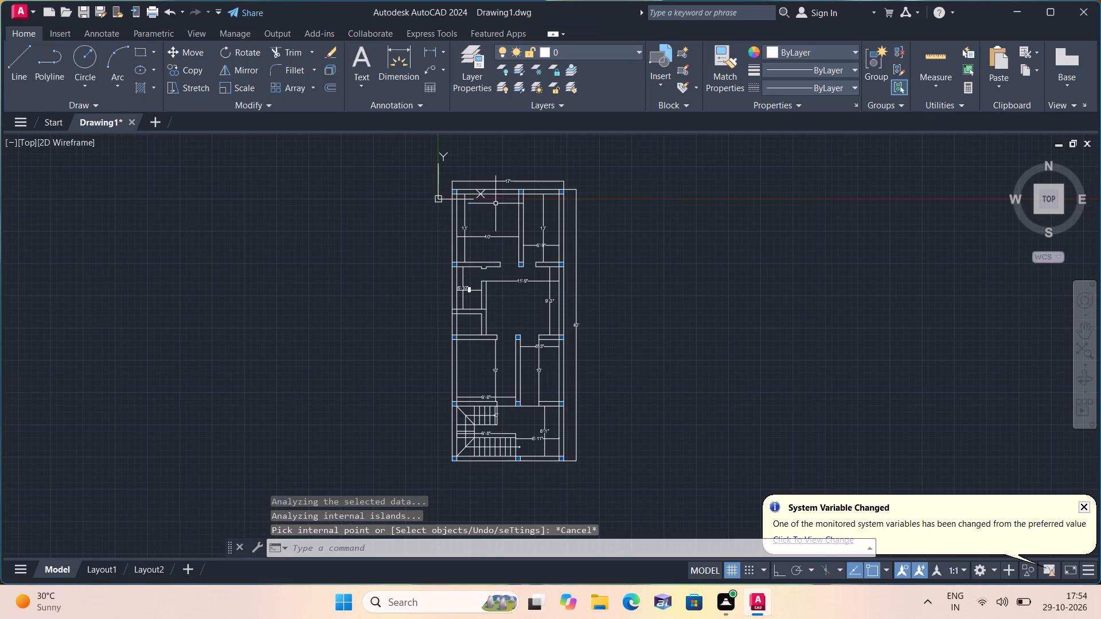
Examine the hatched column squares across the plan, from the north rooms down to the staircase.
{"action": "scroll", "coordinate": [495, 202], "scroll_direction": "up", "scroll_amount": 1}
{"action": "middle_click_drag", "start_coordinate": [482, 202], "coordinate": [437, 284]}
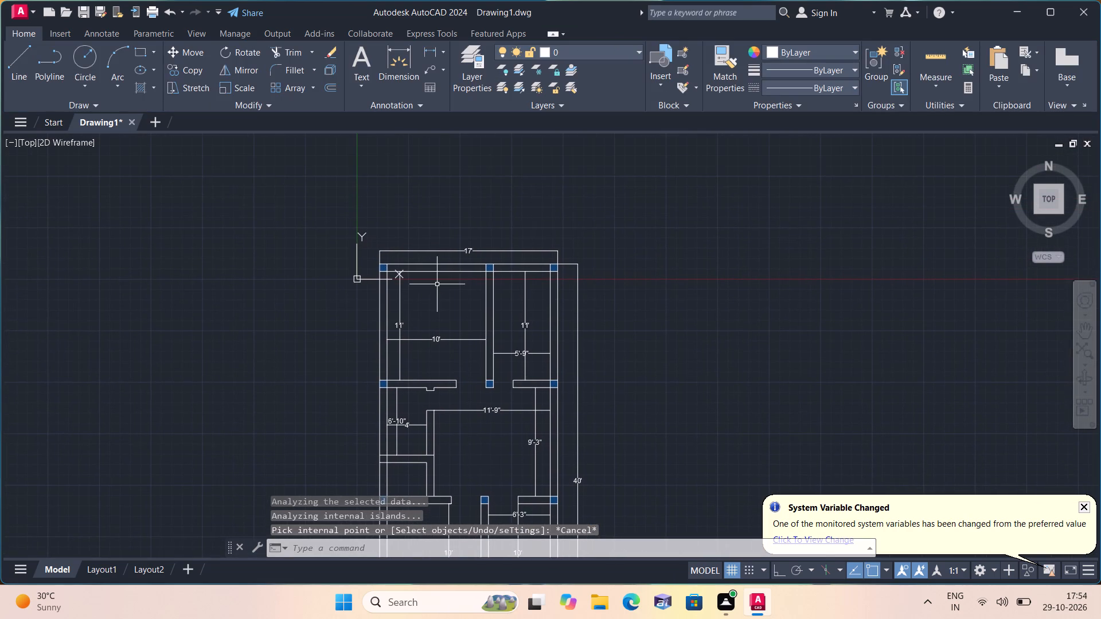
{"action": "middle_click_drag", "start_coordinate": [495, 316], "coordinate": [485, 241]}
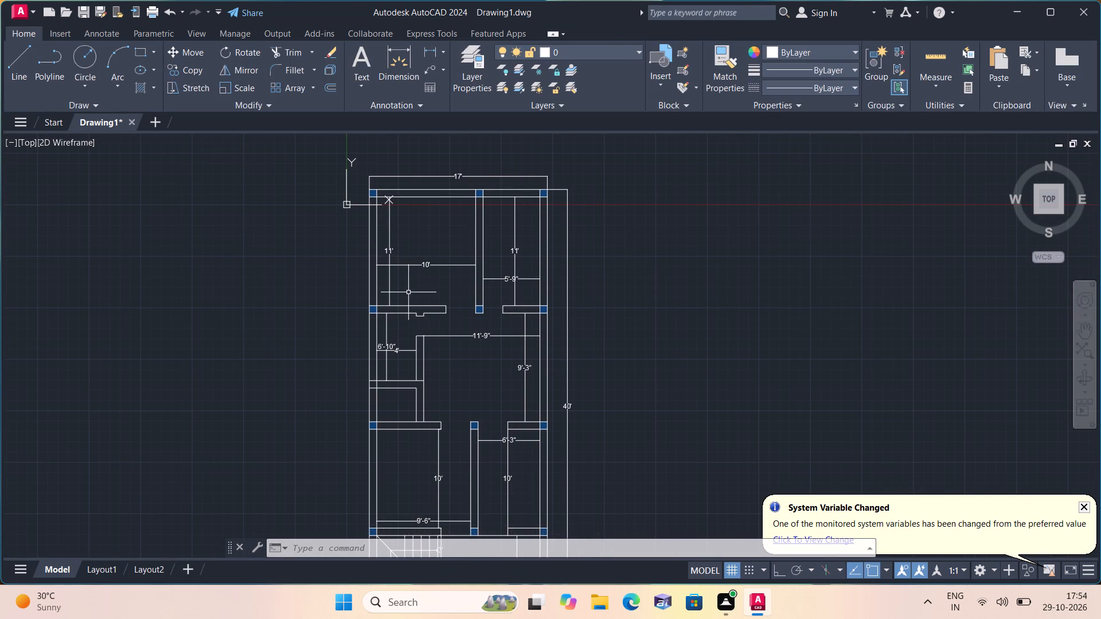
{"action": "middle_click_drag", "start_coordinate": [411, 292], "coordinate": [409, 245]}
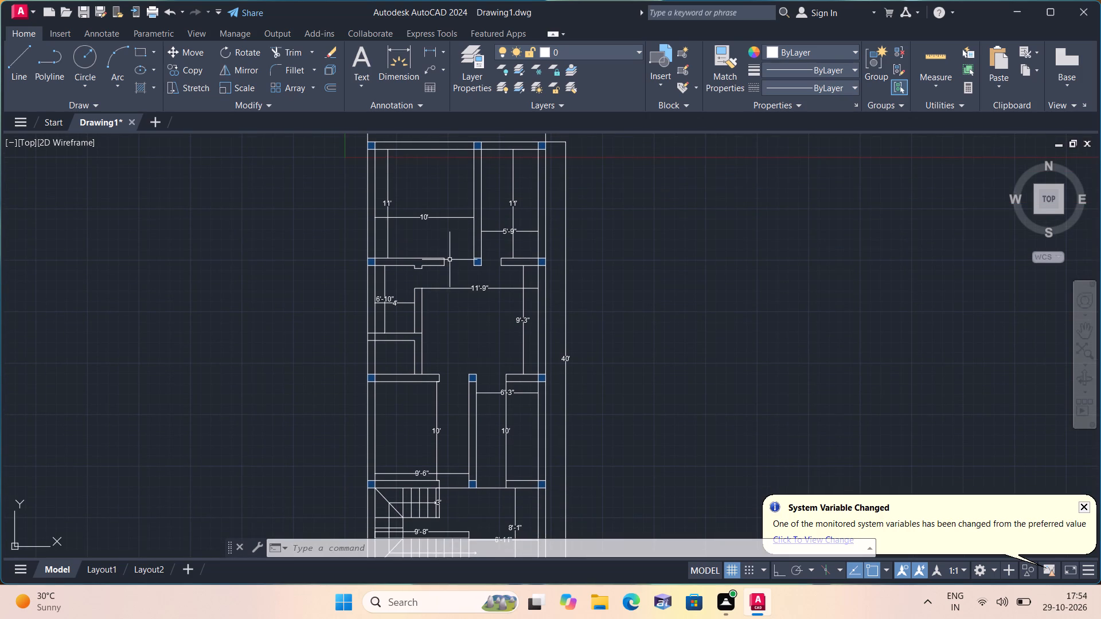
{"action": "scroll", "coordinate": [450, 259], "scroll_direction": "up", "scroll_amount": 1}
{"action": "middle_click_drag", "start_coordinate": [475, 324], "coordinate": [489, 266]}
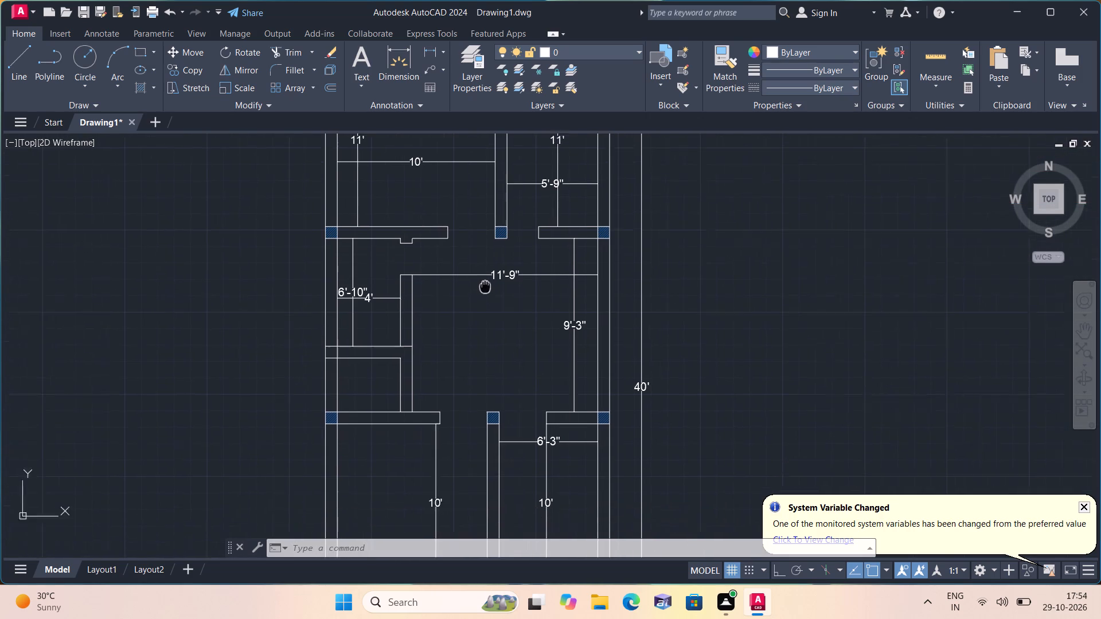
{"action": "middle_click_drag", "start_coordinate": [489, 266], "coordinate": [489, 261]}
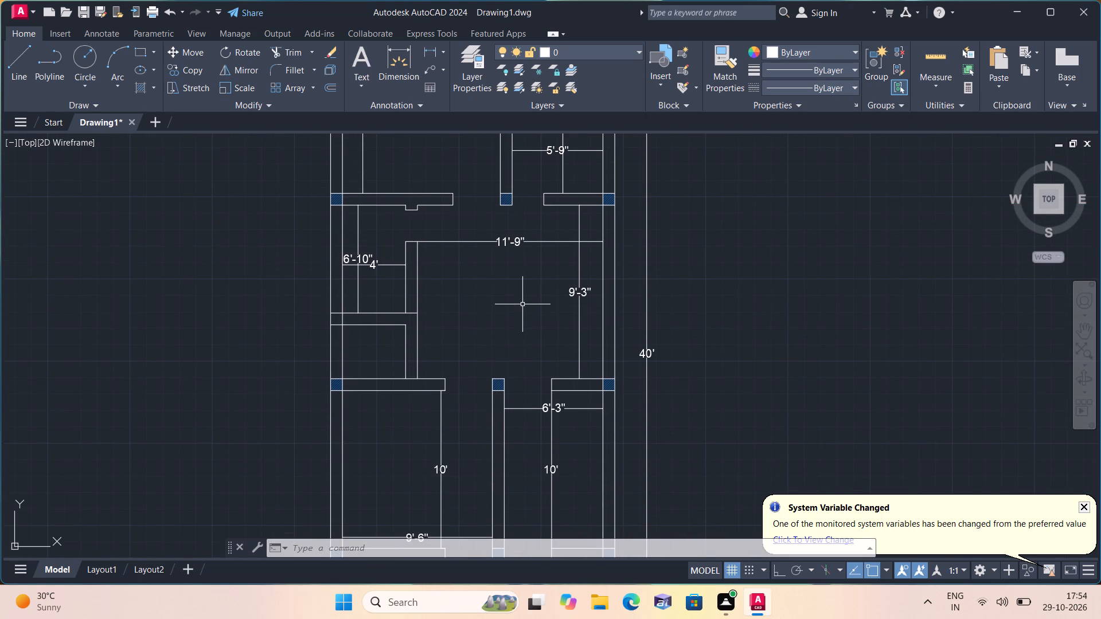
{"action": "middle_click_drag", "start_coordinate": [521, 304], "coordinate": [518, 304]}
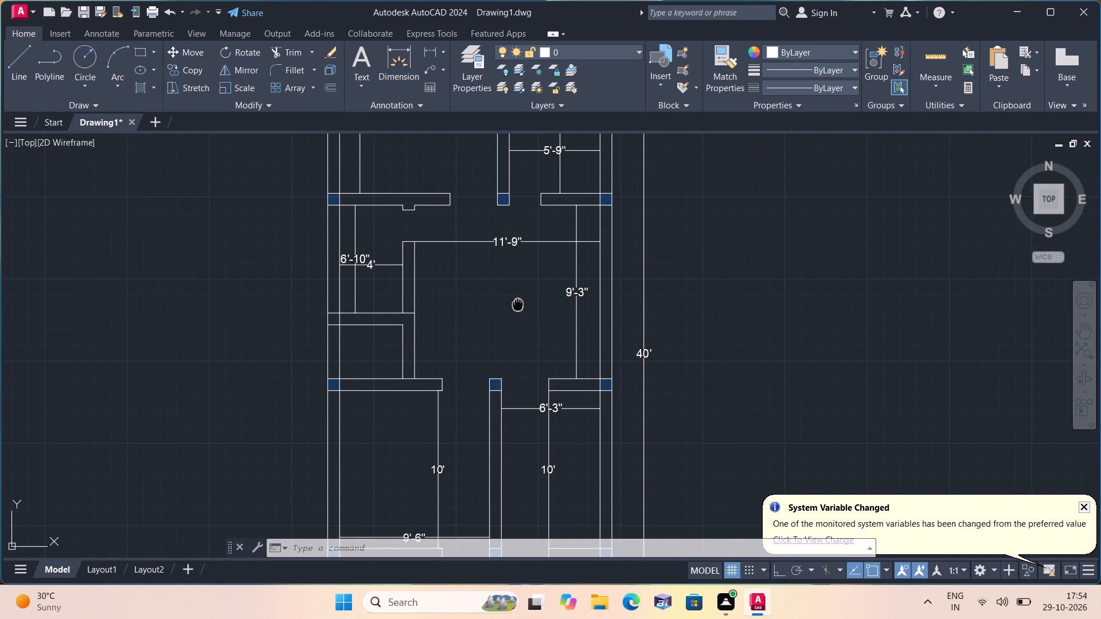
{"action": "middle_click_drag", "start_coordinate": [518, 304], "coordinate": [520, 254]}
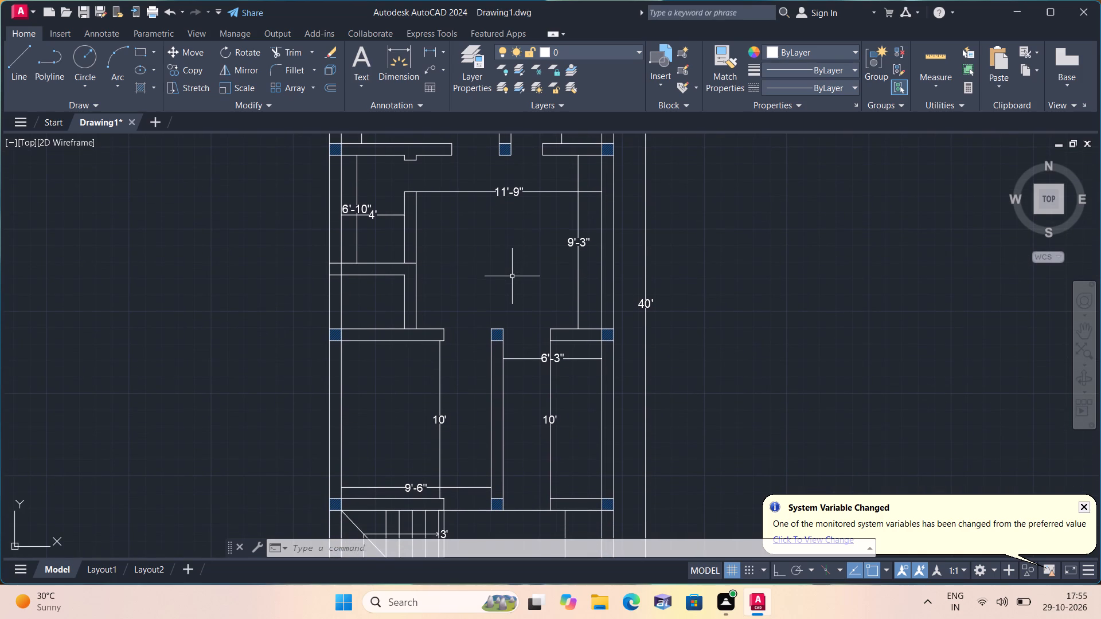
{"action": "middle_click_drag", "start_coordinate": [505, 286], "coordinate": [489, 214]}
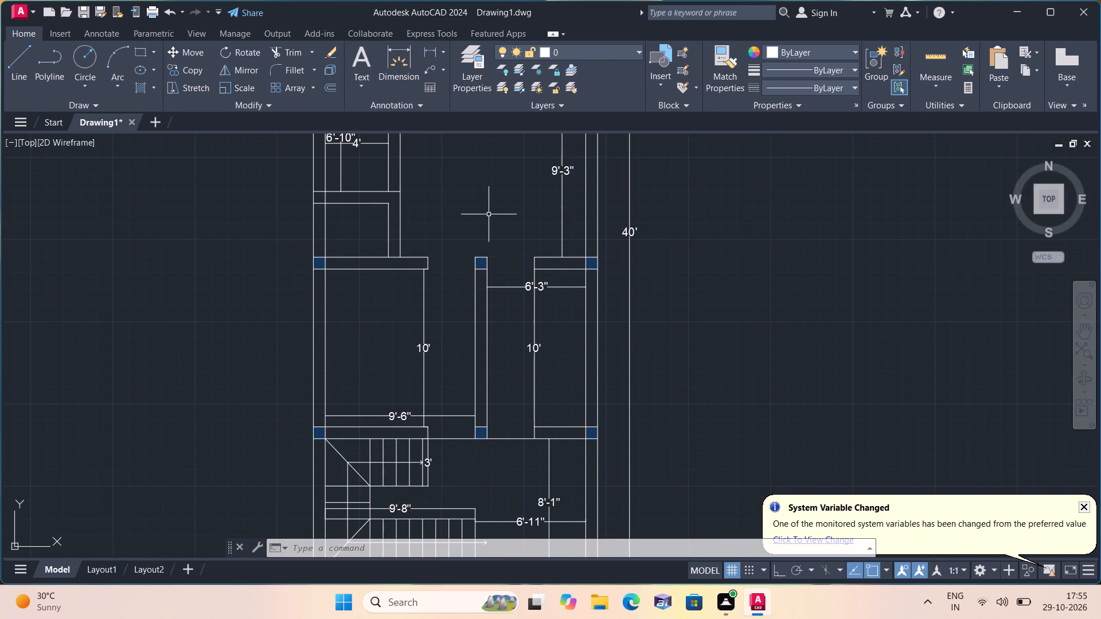
{"action": "scroll", "coordinate": [494, 289], "scroll_direction": "down", "scroll_amount": 1}
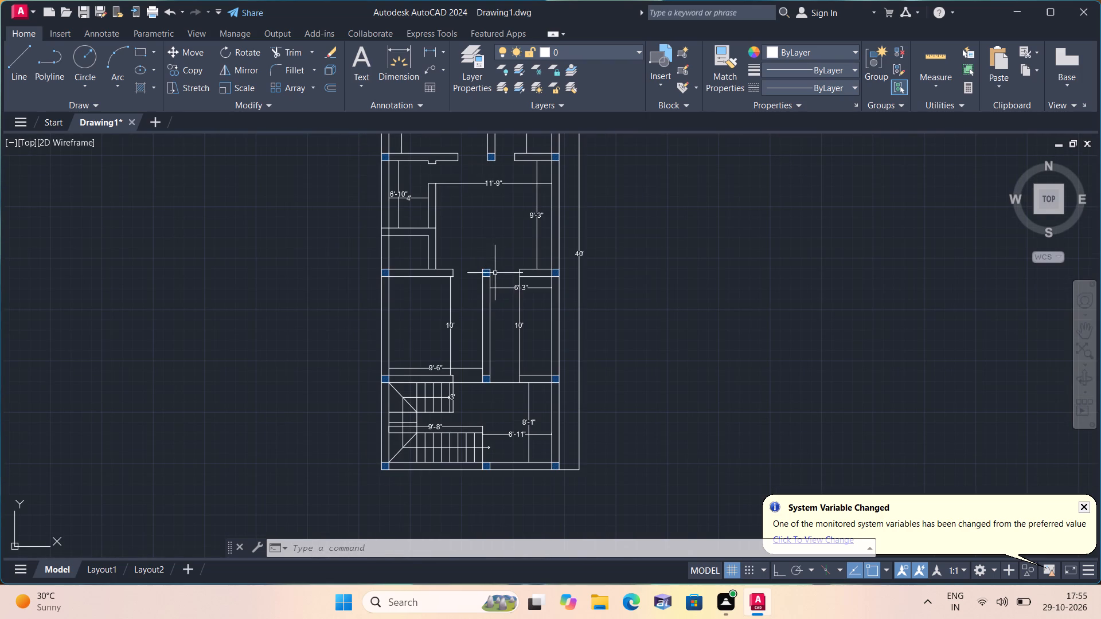
{"action": "middle_click_drag", "start_coordinate": [489, 256], "coordinate": [517, 192]}
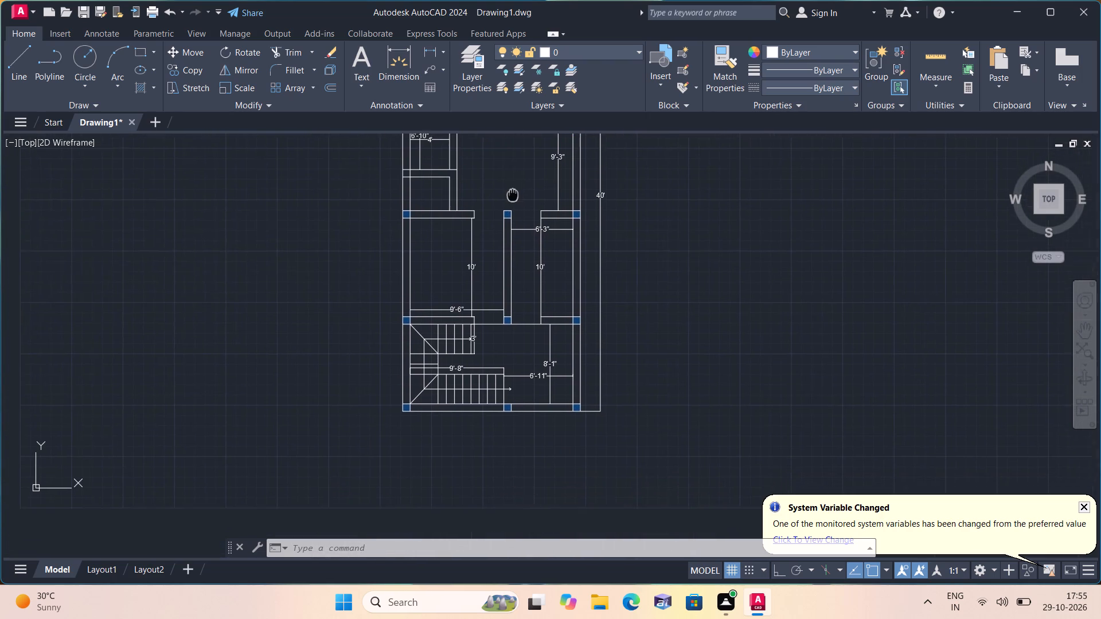
{"action": "middle_click_drag", "start_coordinate": [517, 192], "coordinate": [524, 188]}
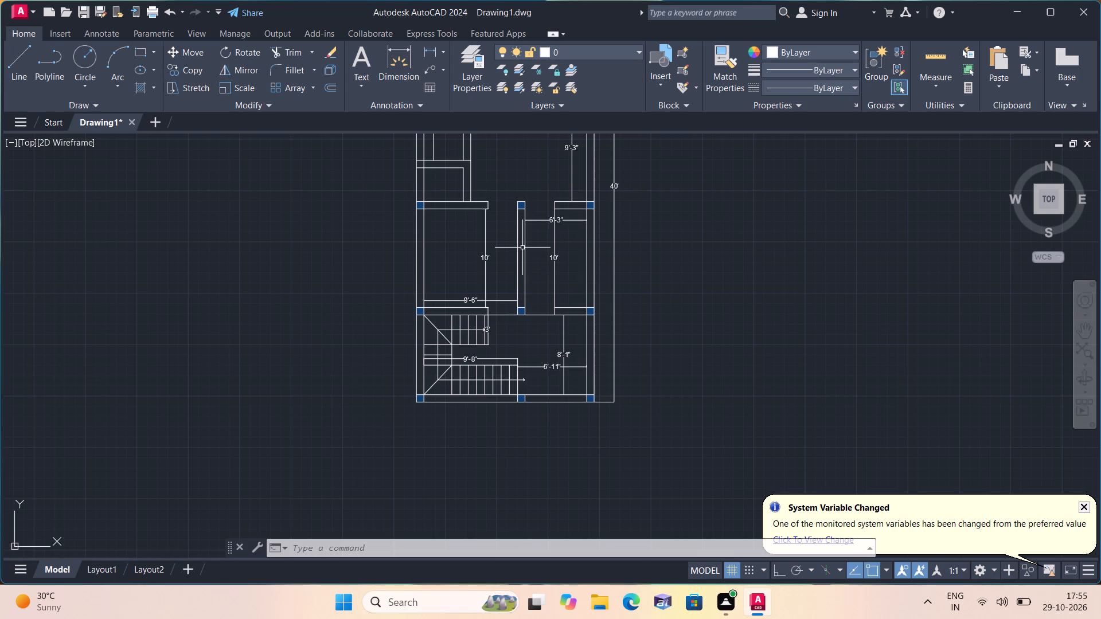
{"action": "middle_click_drag", "start_coordinate": [522, 248], "coordinate": [520, 250]}
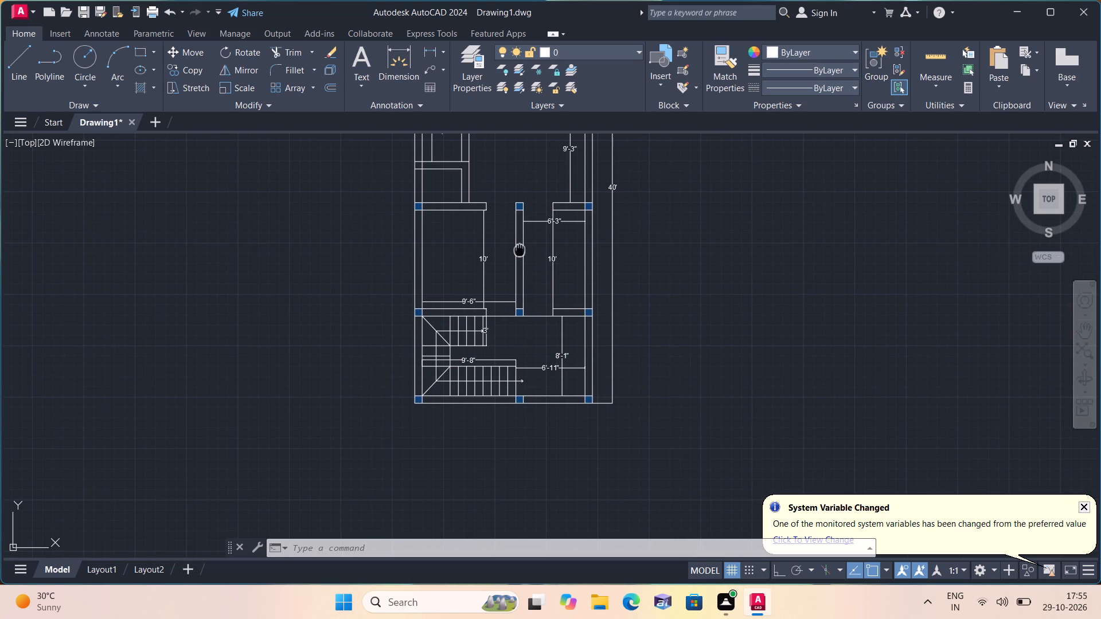
{"action": "middle_click_drag", "start_coordinate": [520, 250], "coordinate": [519, 315]}
{"action": "middle_click_drag", "start_coordinate": [518, 328], "coordinate": [518, 335]}
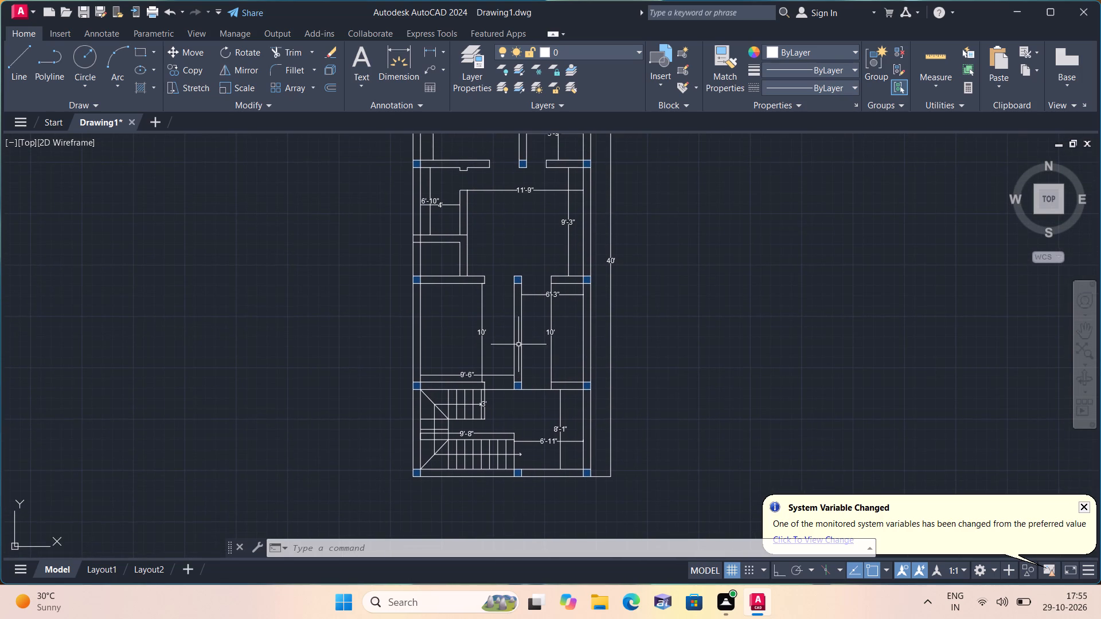
Add the multiline text label BEDROOM inside the 10' by 11' room in the plan's north-west corner.
{"action": "middle_click_drag", "start_coordinate": [471, 234], "coordinate": [491, 362]}
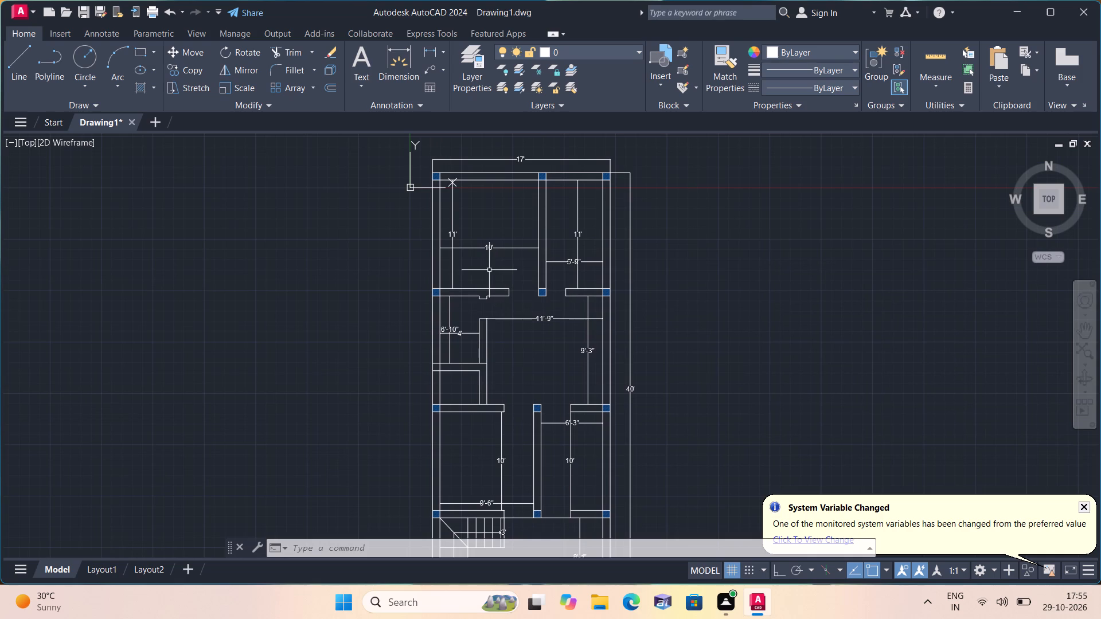
{"action": "type", "text": "mt"}
{"action": "key", "text": "space"}
{"action": "scroll", "coordinate": [478, 270], "scroll_direction": "up", "scroll_amount": 2}
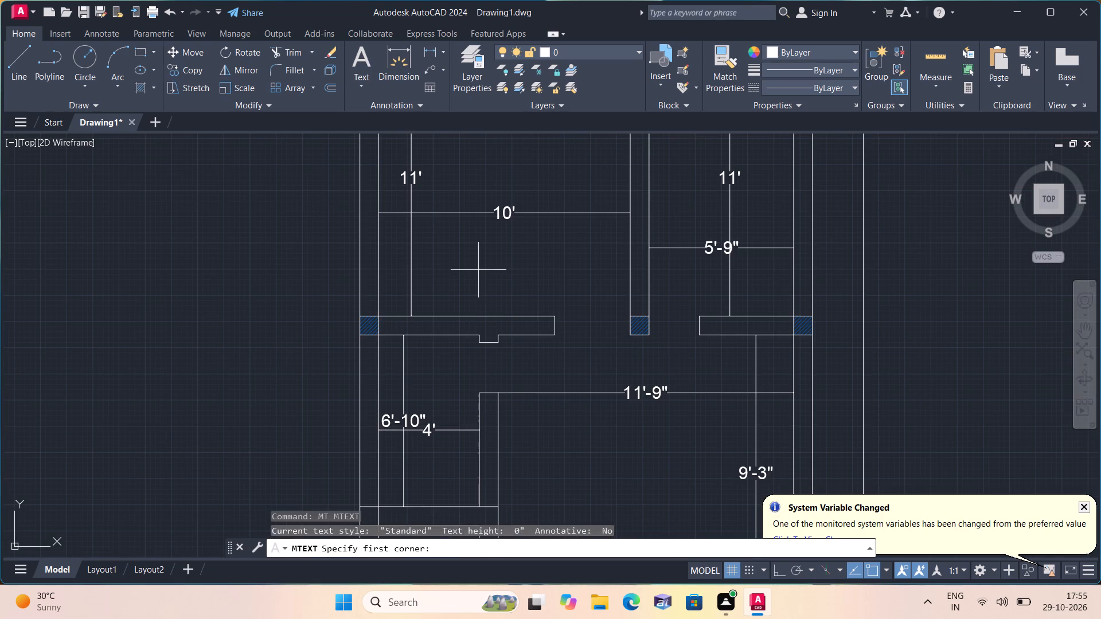
{"action": "triple_click", "coordinate": [478, 270]}
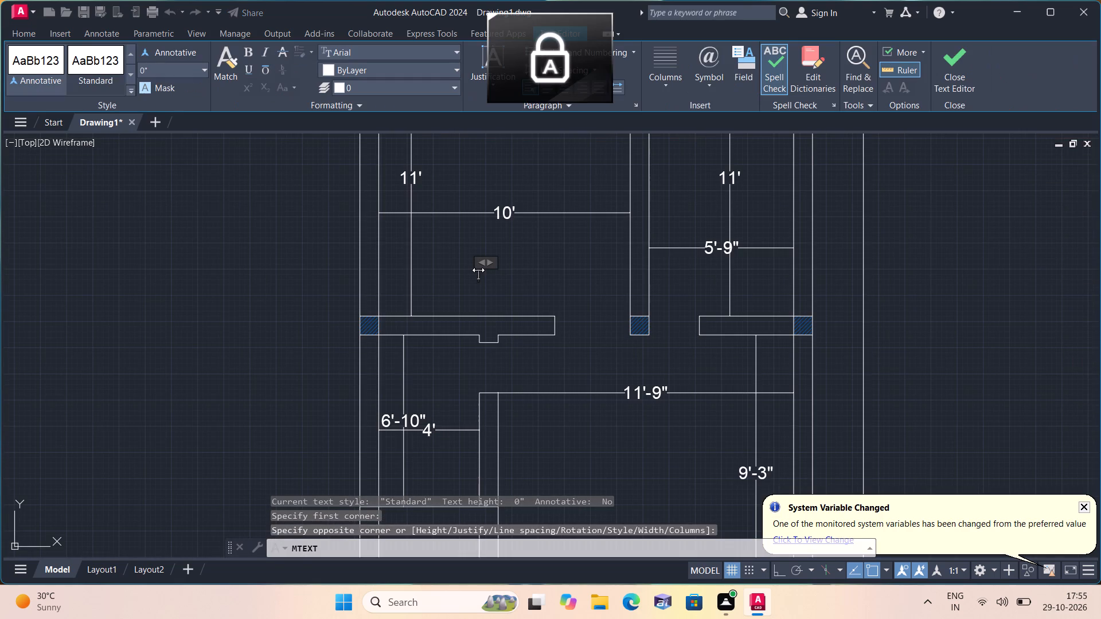
{"action": "key", "text": "b"}
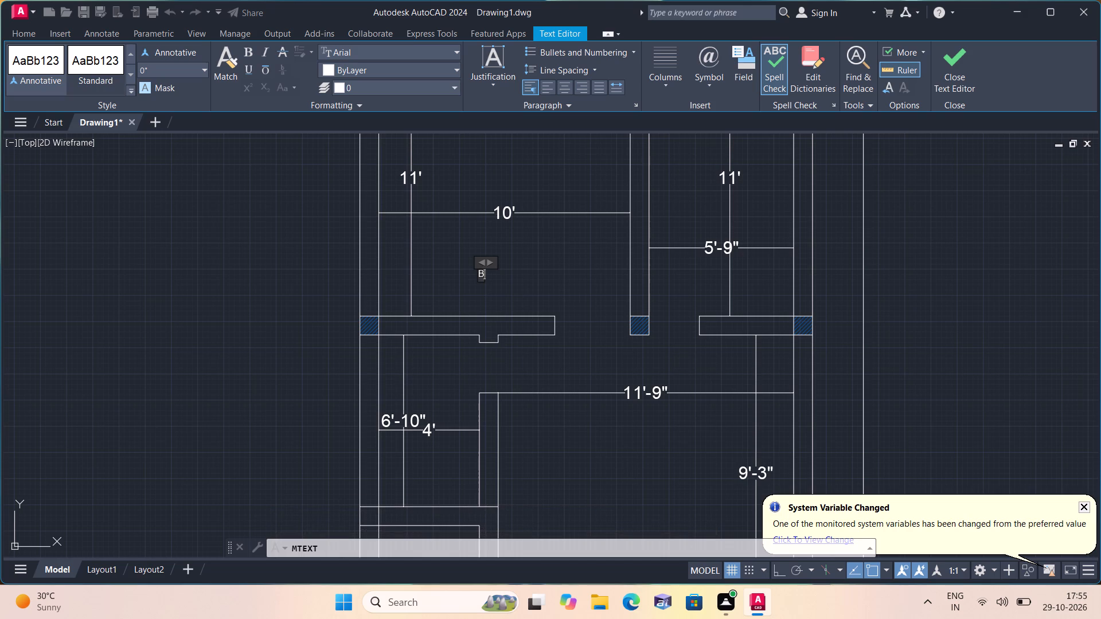
{"action": "type", "text": "BEDR"}
{"action": "type", "text": "OOM"}
{"action": "scroll", "coordinate": [510, 266], "scroll_direction": "up", "scroll_amount": 3}
{"action": "left_click", "coordinate": [456, 283]}
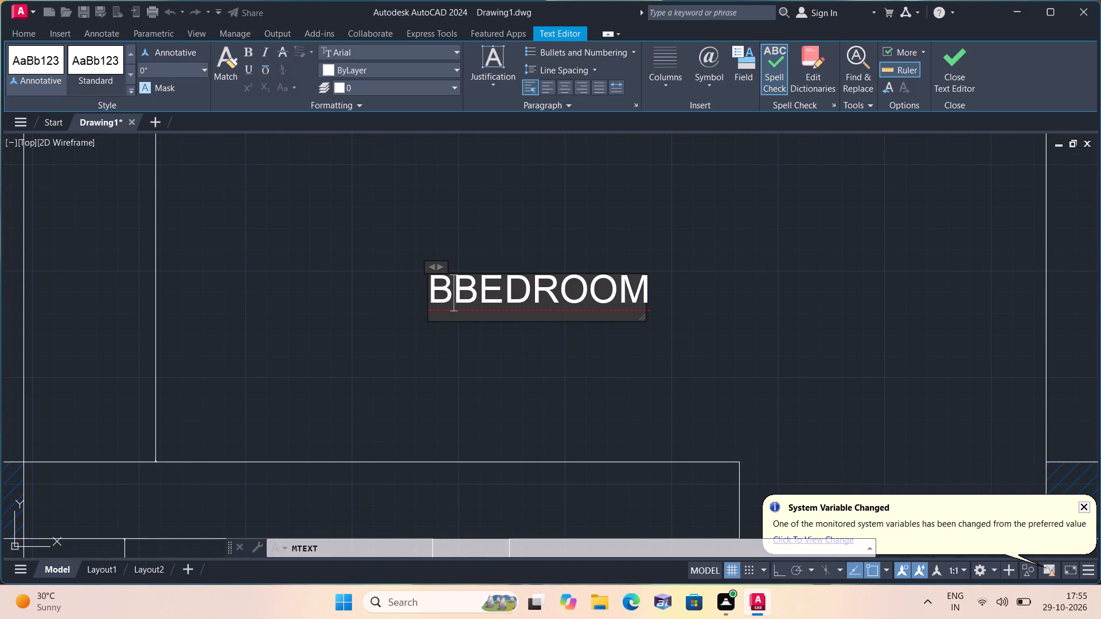
{"action": "key", "text": "BackSpace"}
{"action": "left_click", "coordinate": [489, 222]}
{"action": "scroll", "coordinate": [489, 222], "scroll_direction": "down", "scroll_amount": 1}
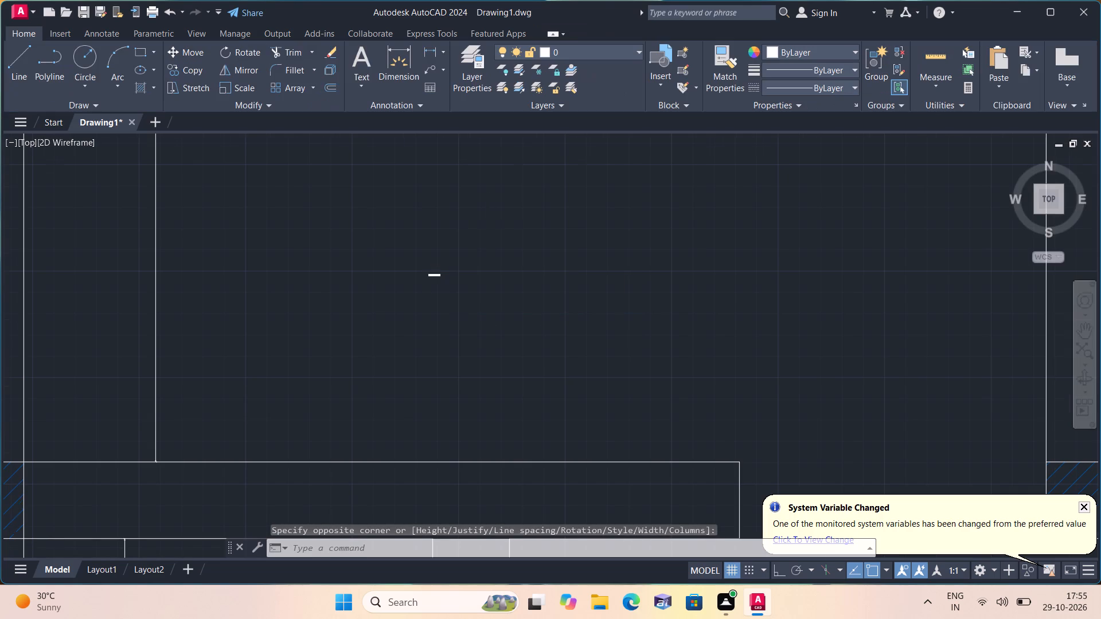
Add the multiline text label KITCHEN inside the 5'-9" by 11' room in the plan's north-east corner.
{"action": "scroll", "coordinate": [498, 224], "scroll_direction": "down", "scroll_amount": 2}
{"action": "middle_click_drag", "start_coordinate": [503, 229], "coordinate": [351, 274]}
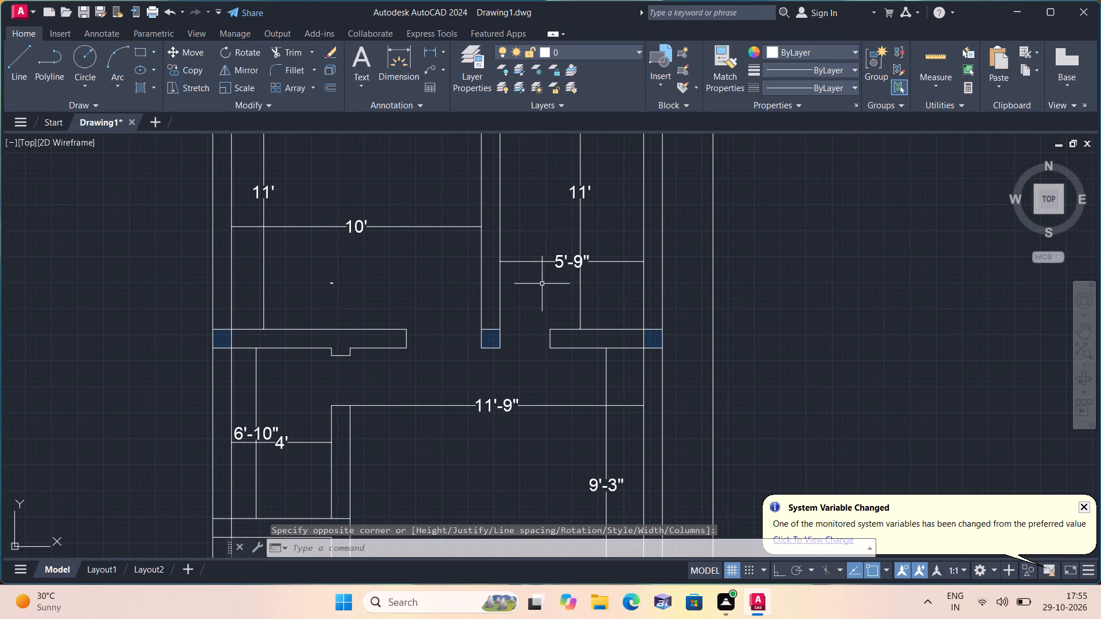
{"action": "key", "text": "space"}
{"action": "scroll", "coordinate": [542, 288], "scroll_direction": "up", "scroll_amount": 1}
{"action": "middle_click_drag", "start_coordinate": [538, 291], "coordinate": [534, 379]}
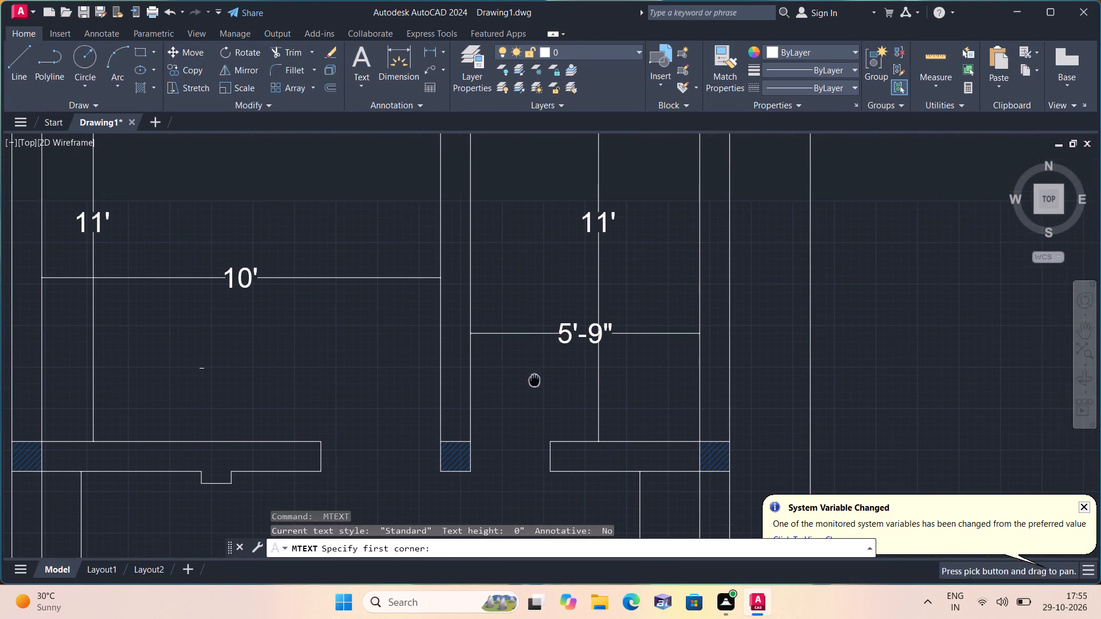
{"action": "triple_click", "coordinate": [518, 288]}
{"action": "type", "text": "KITCHEN"}
{"action": "left_click", "coordinate": [520, 249]}
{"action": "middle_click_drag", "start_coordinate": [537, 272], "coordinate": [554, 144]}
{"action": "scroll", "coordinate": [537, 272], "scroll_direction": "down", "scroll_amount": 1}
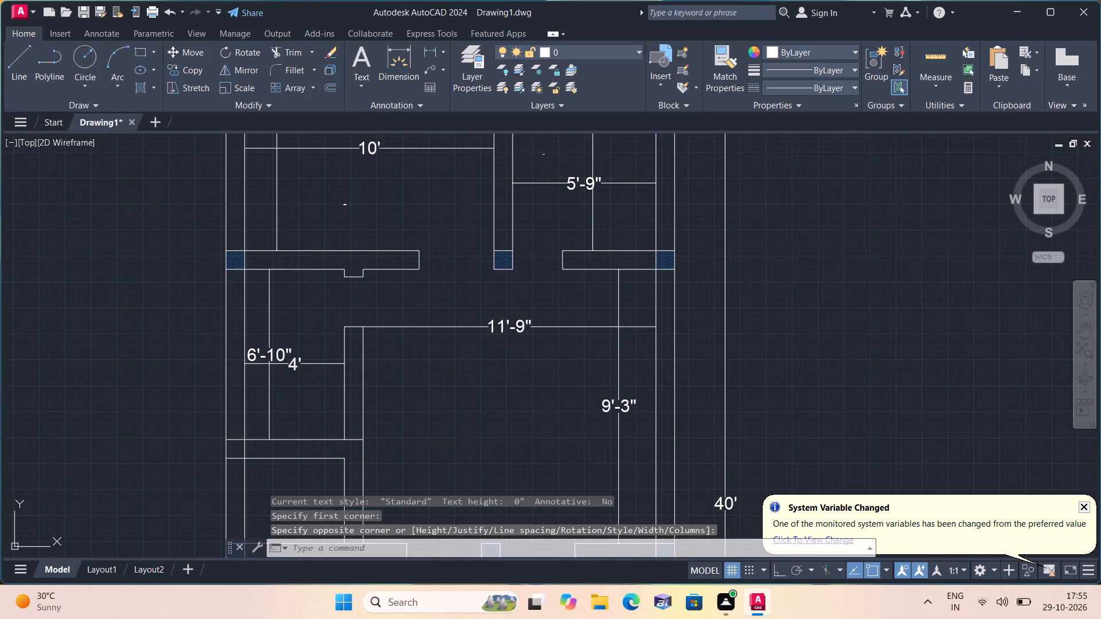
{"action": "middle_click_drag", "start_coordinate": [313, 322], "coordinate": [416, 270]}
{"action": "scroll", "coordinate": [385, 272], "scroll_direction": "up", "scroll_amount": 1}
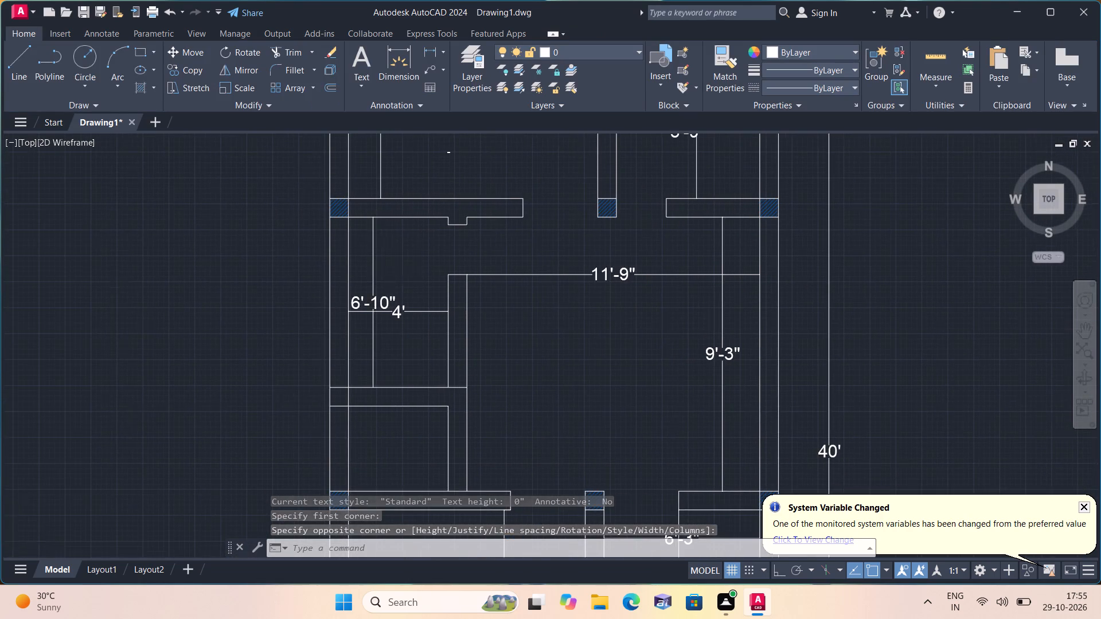
Add the multiline text label TOILET inside the 4' by 6'-10" room south of the north-west bedroom.
{"action": "key", "text": "space"}
{"action": "triple_click", "coordinate": [388, 266]}
{"action": "type", "text": "TOILET"}
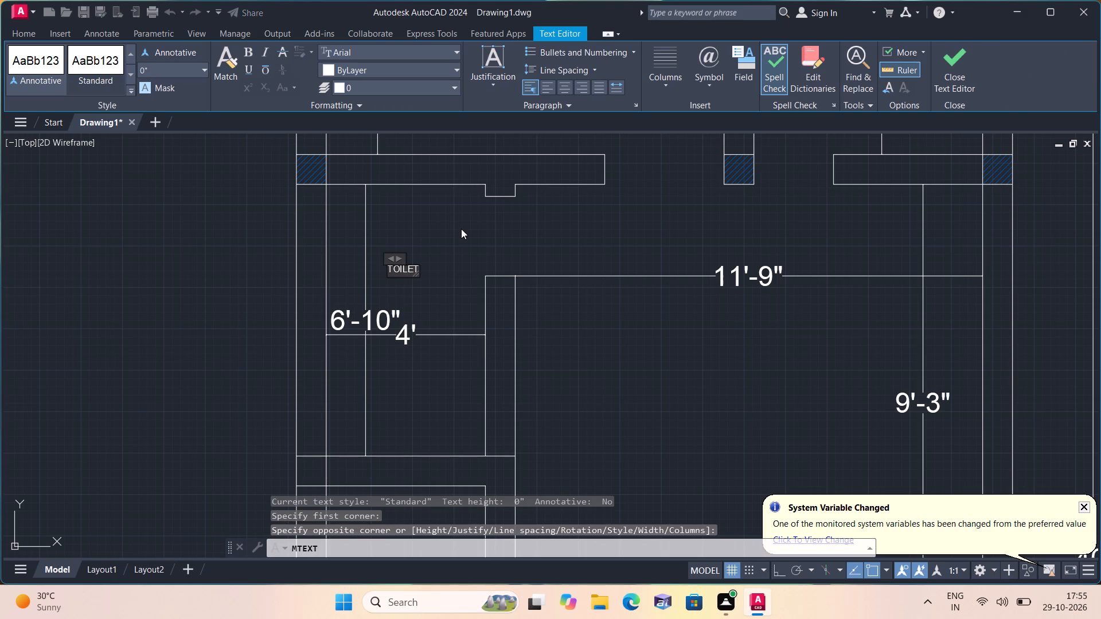
{"action": "left_click", "coordinate": [458, 238]}
Add the multiline text label HALL+DINING inside the 11'-9" by 9'-3" space in the middle of the plan.
{"action": "middle_click_drag", "start_coordinate": [465, 253], "coordinate": [388, 165]}
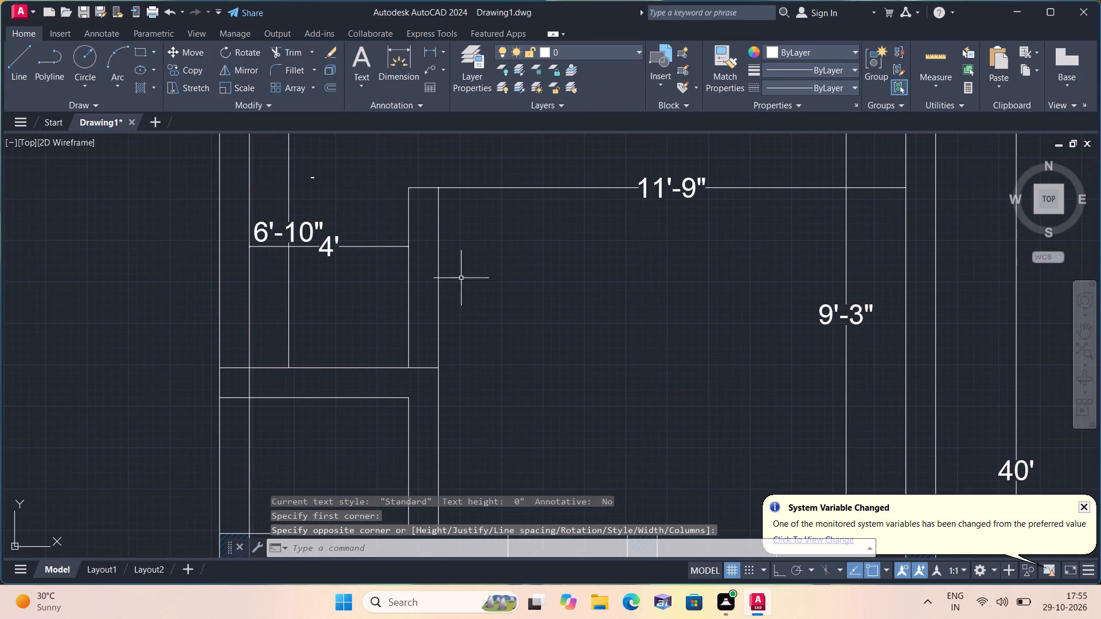
{"action": "scroll", "coordinate": [537, 337], "scroll_direction": "down", "scroll_amount": 1}
{"action": "middle_click_drag", "start_coordinate": [537, 337], "coordinate": [470, 222]}
{"action": "key", "text": "space"}
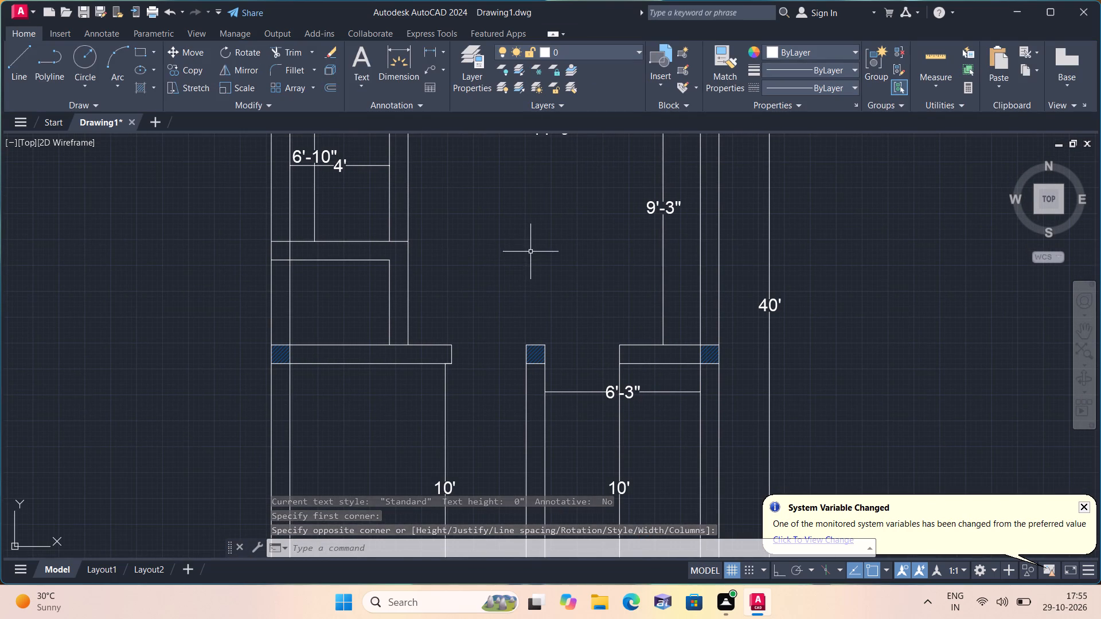
{"action": "triple_click", "coordinate": [521, 233]}
{"action": "type", "text": "HALL"}
{"action": "key", "text": "equal"}
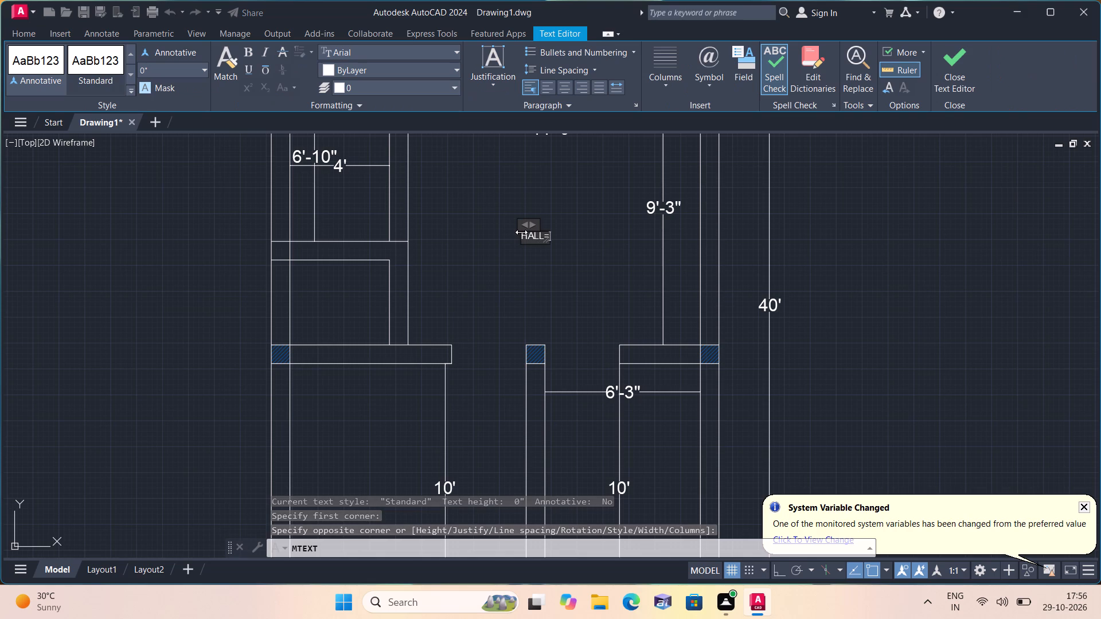
{"action": "key", "text": "BackSpace"}
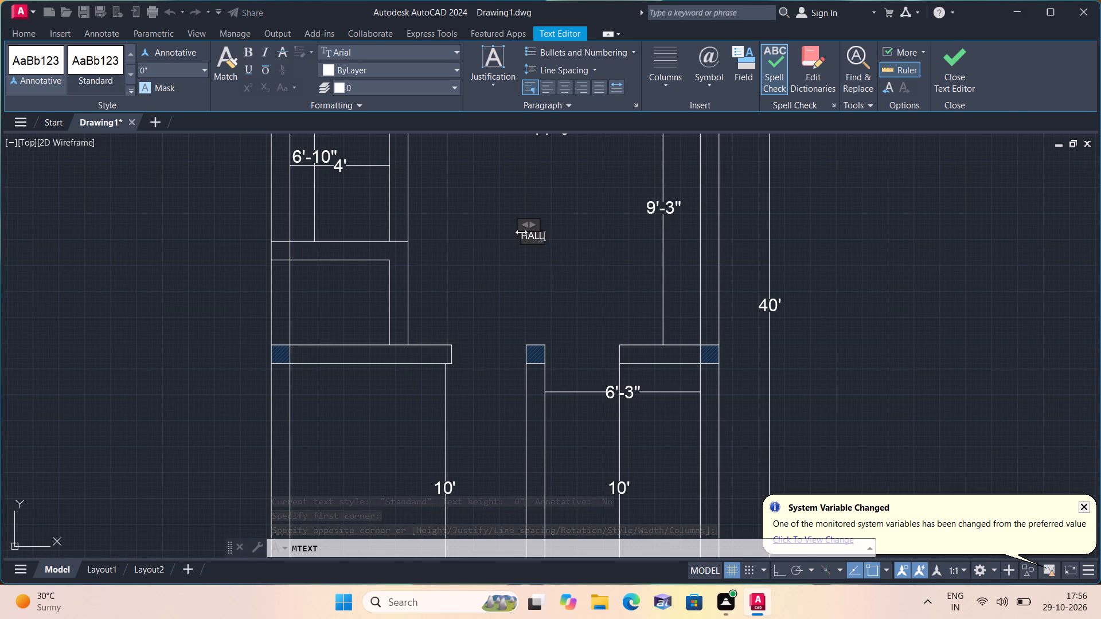
{"action": "key", "text": "shift+plus"}
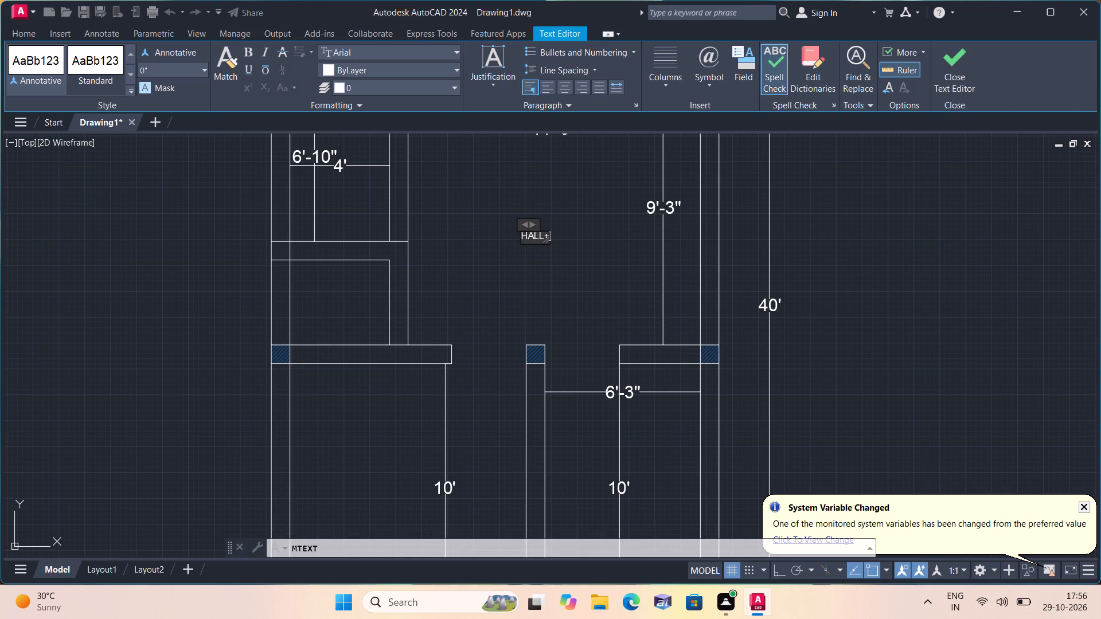
{"action": "type", "text": "DININ"}
{"action": "key", "text": "g"}
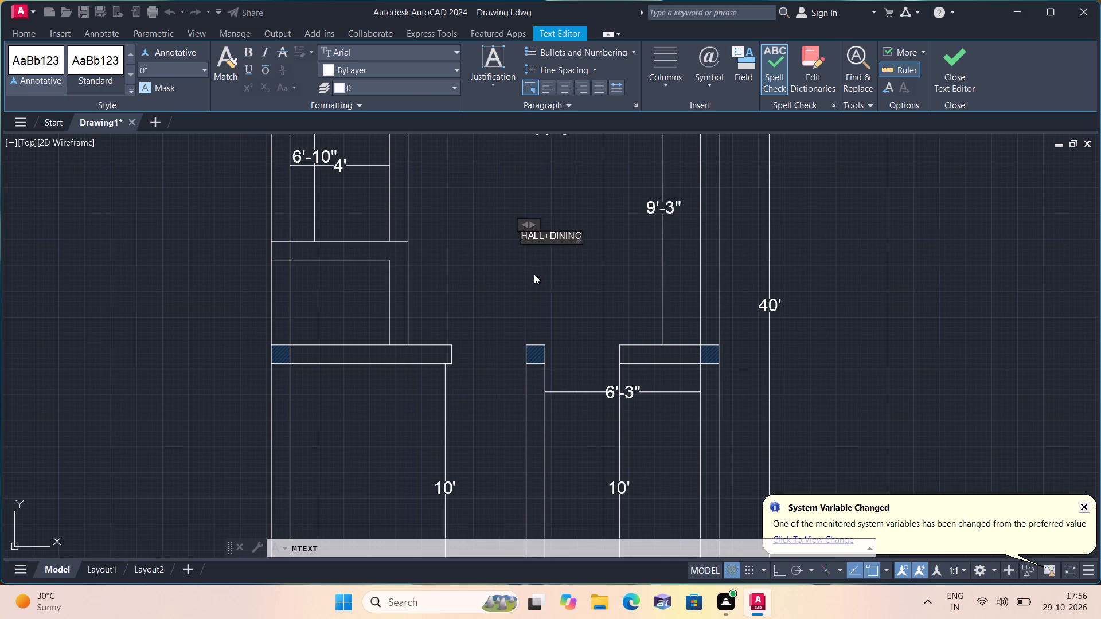
{"action": "left_click", "coordinate": [536, 274]}
Add the multiline text label BEDROOM inside the 9'-6" by 10' room north of the staircase.
{"action": "middle_click_drag", "start_coordinate": [545, 280], "coordinate": [532, 166]}
{"action": "scroll", "coordinate": [528, 214], "scroll_direction": "down", "scroll_amount": 1}
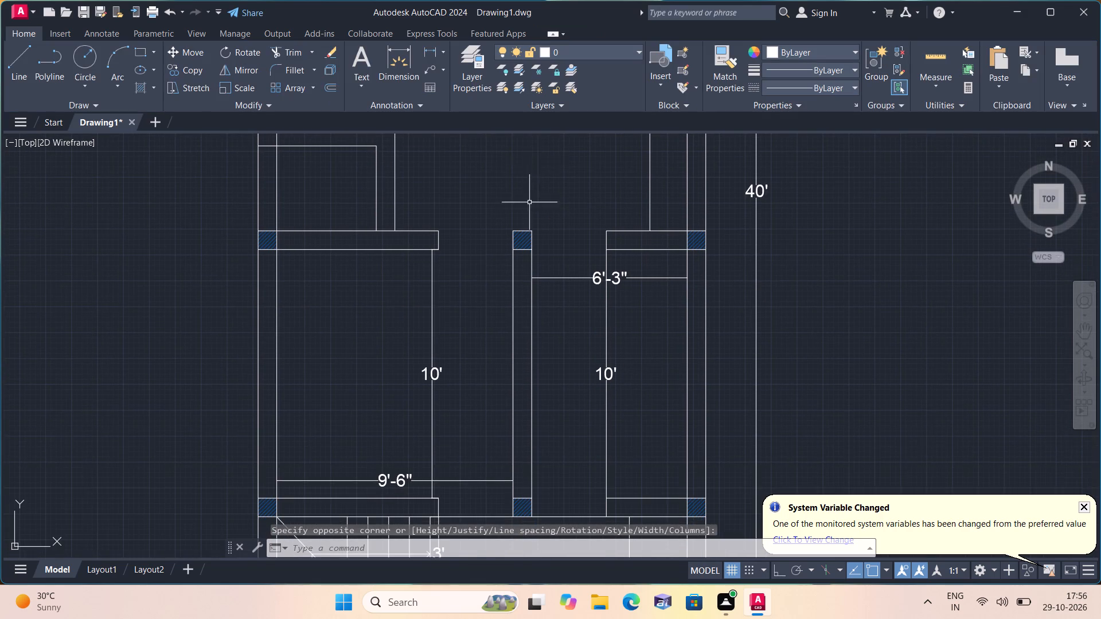
{"action": "key", "text": "space"}
{"action": "scroll", "coordinate": [436, 268], "scroll_direction": "up", "scroll_amount": 1}
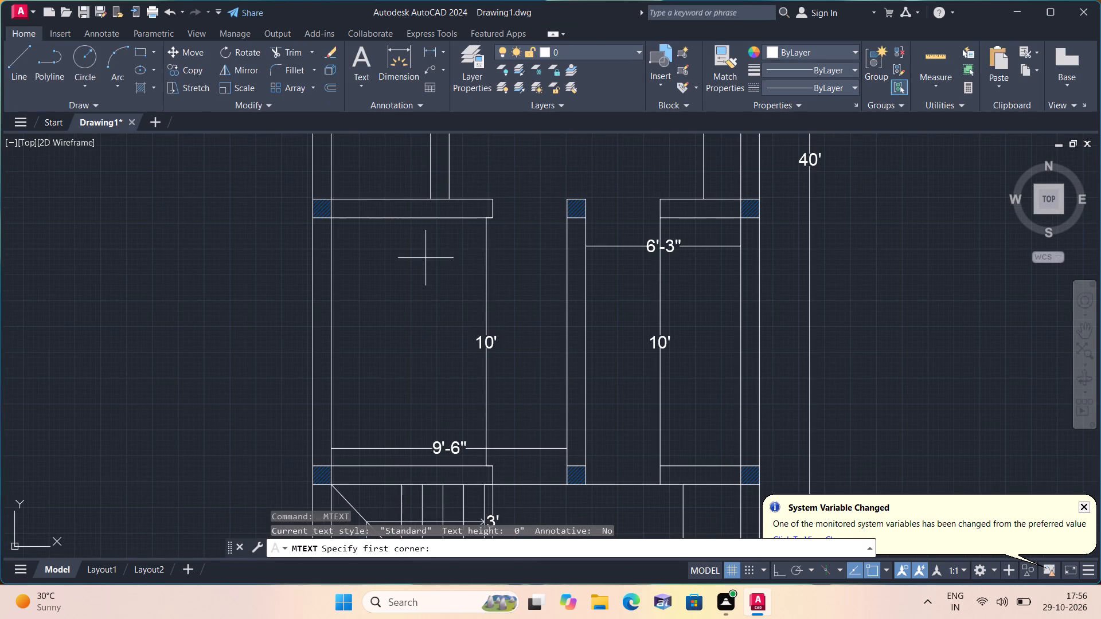
{"action": "triple_click", "coordinate": [425, 257]}
{"action": "left_click", "coordinate": [425, 257]}
{"action": "type", "text": "BEDROOM"}
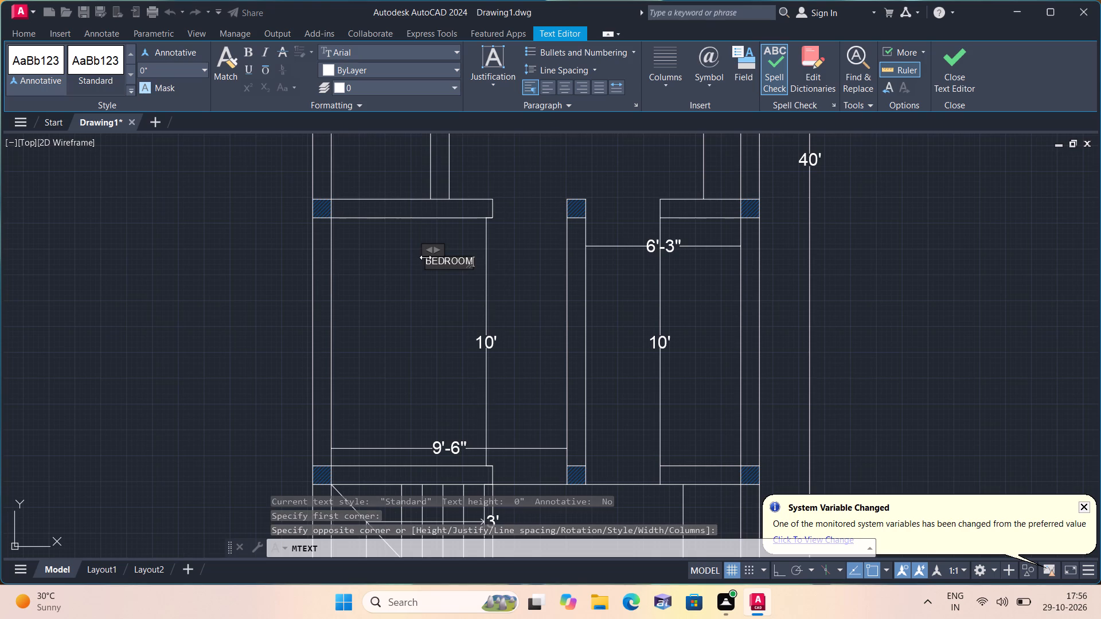
{"action": "left_click", "coordinate": [436, 299]}
Add the two-line multiline text label WAITING ROOM inside the 6'-3" by 10' room east of the lower bedroom.
{"action": "middle_click_drag", "start_coordinate": [445, 296], "coordinate": [391, 224]}
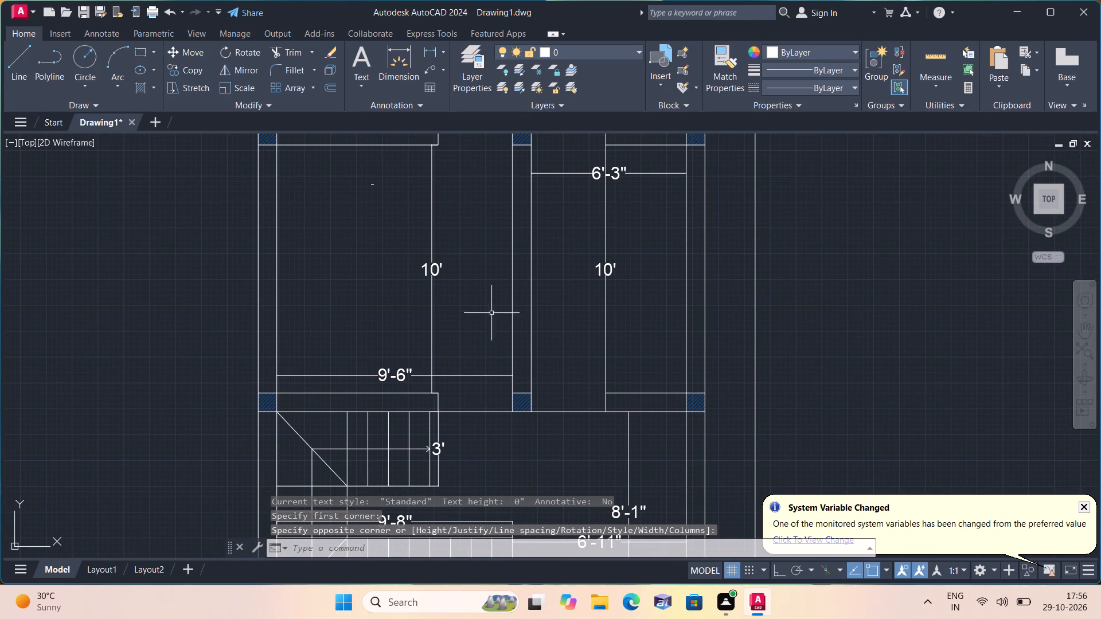
{"action": "key", "text": "space"}
{"action": "triple_click", "coordinate": [562, 306]}
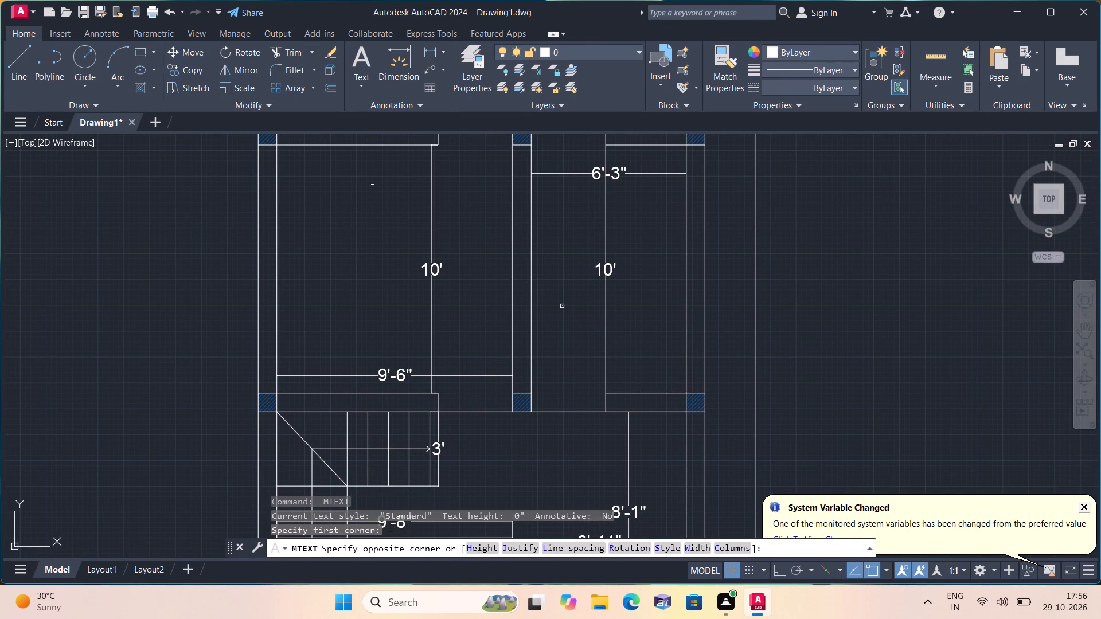
{"action": "type", "text": "WAI"}
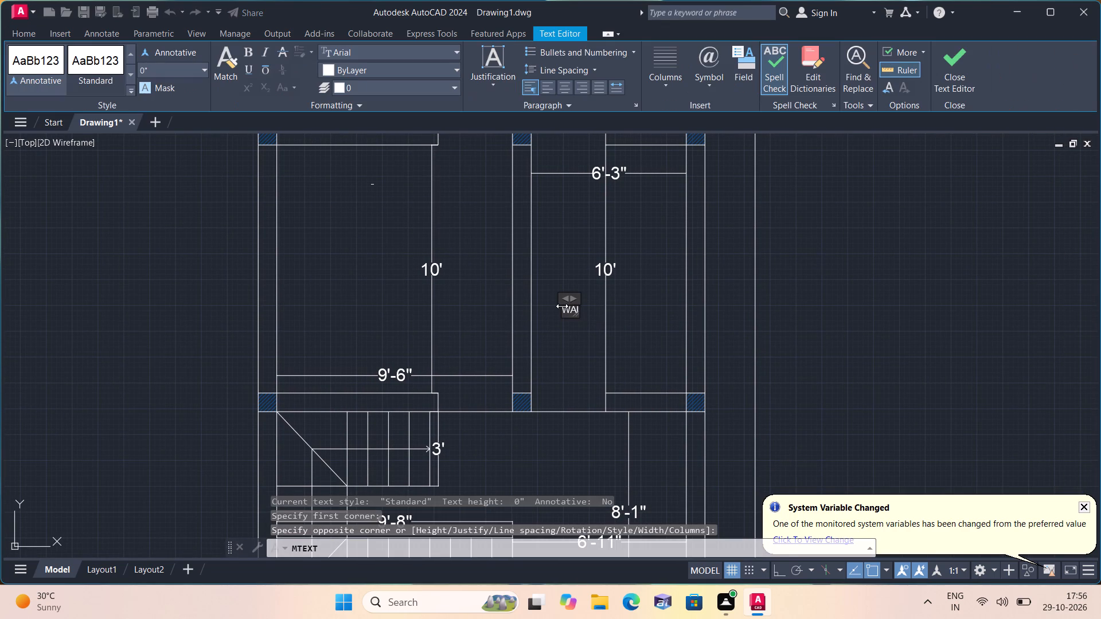
{"action": "type", "text": "TING"}
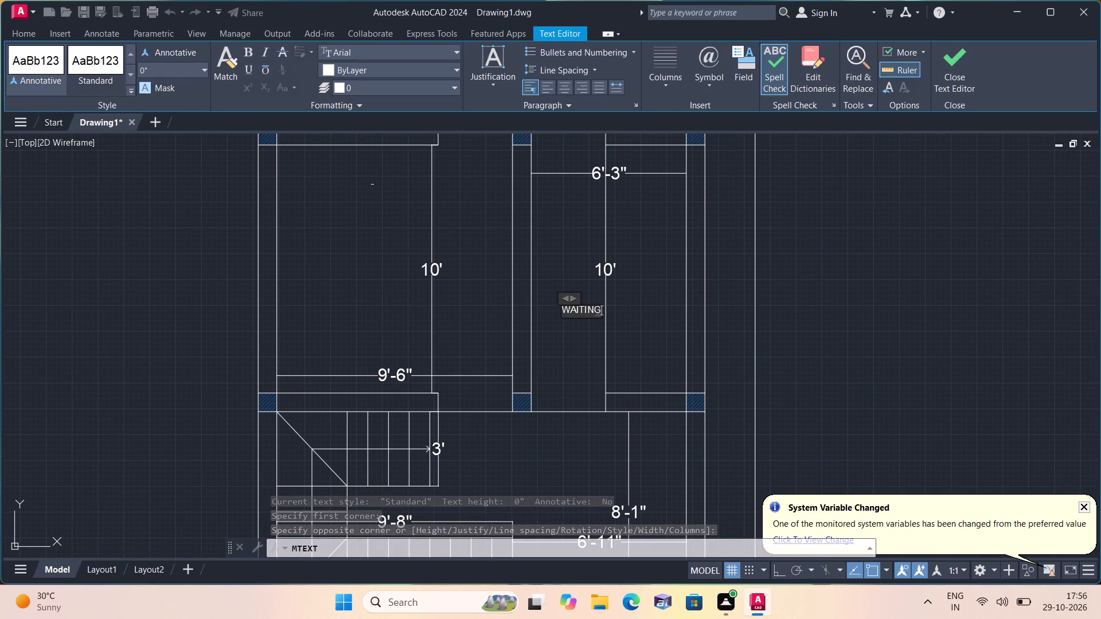
{"action": "scroll", "coordinate": [576, 315], "scroll_direction": "up", "scroll_amount": 1}
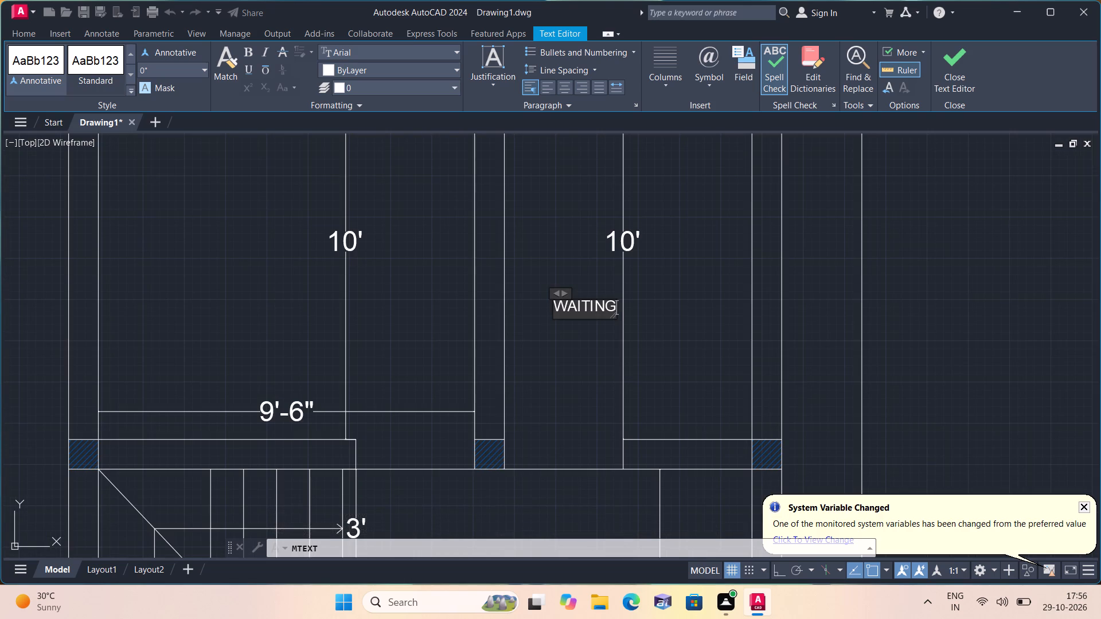
{"action": "key", "text": "Return"}
{"action": "type", "text": "ROOM"}
{"action": "left_click", "coordinate": [594, 371]}
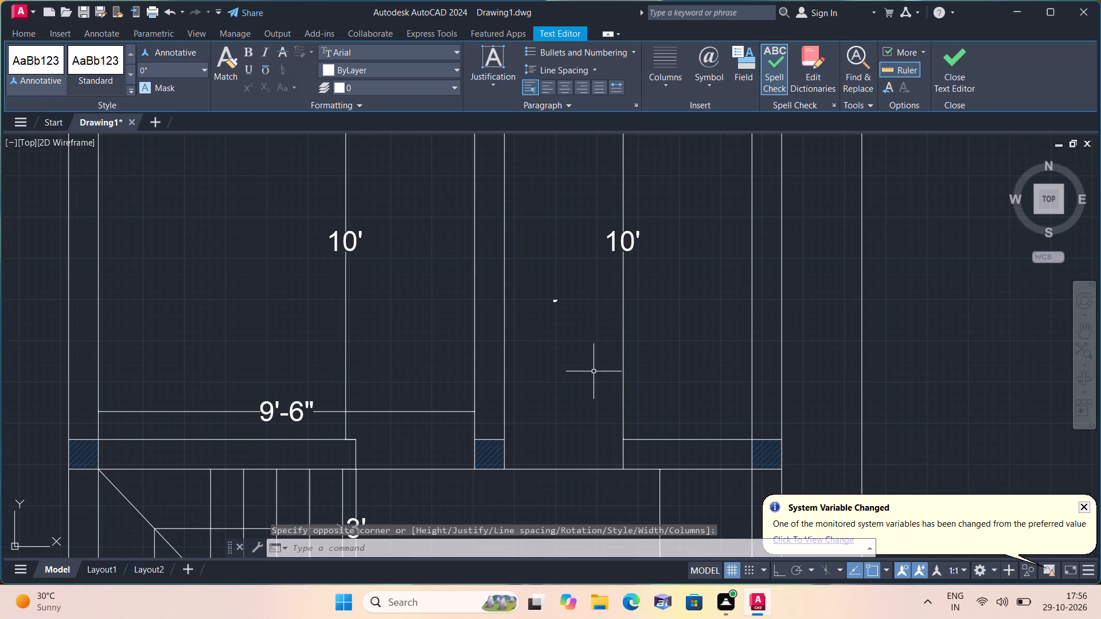
Add the multiline text label STAIR in the gap between the two staircase flights.
{"action": "middle_click_drag", "start_coordinate": [592, 373], "coordinate": [633, 225]}
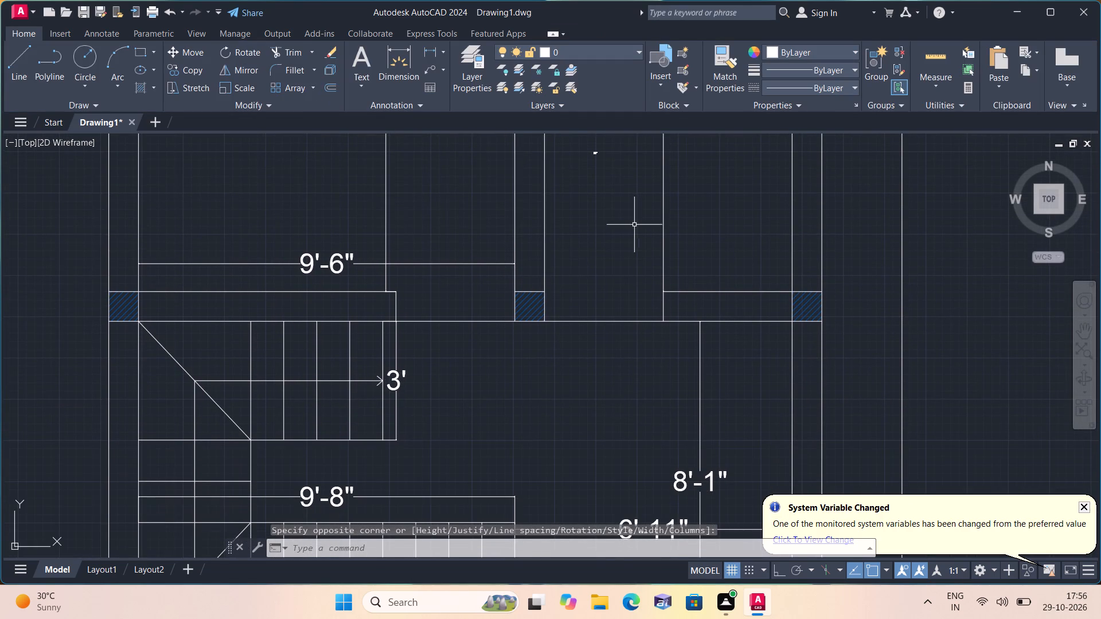
{"action": "middle_click_drag", "start_coordinate": [642, 389], "coordinate": [619, 234]}
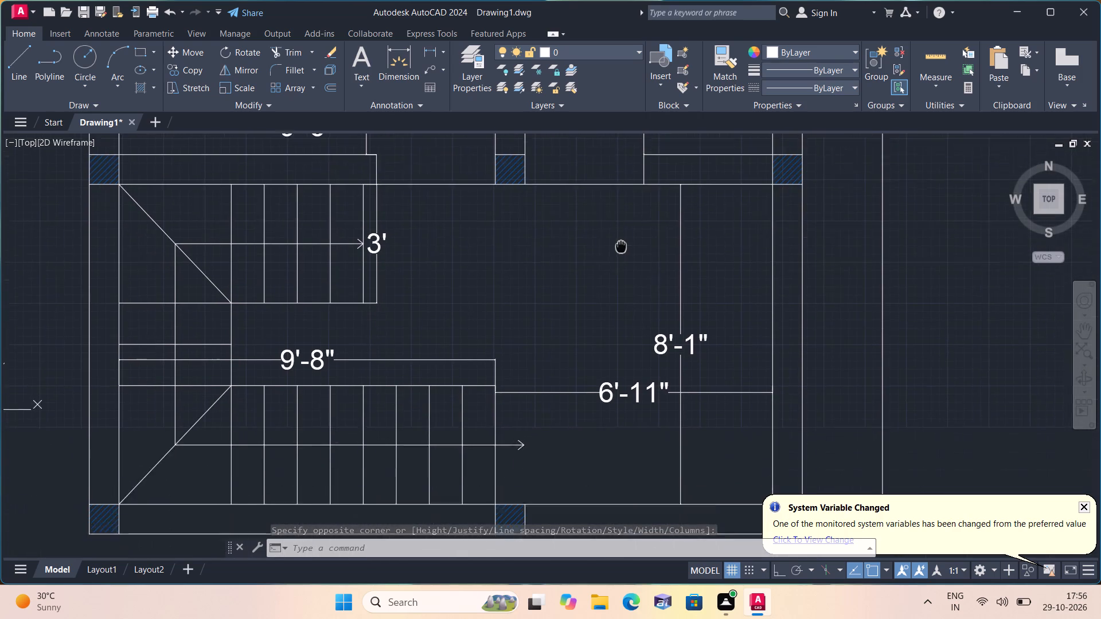
{"action": "middle_click_drag", "start_coordinate": [619, 234], "coordinate": [618, 226]}
{"action": "scroll", "coordinate": [618, 226], "scroll_direction": "down", "scroll_amount": 1}
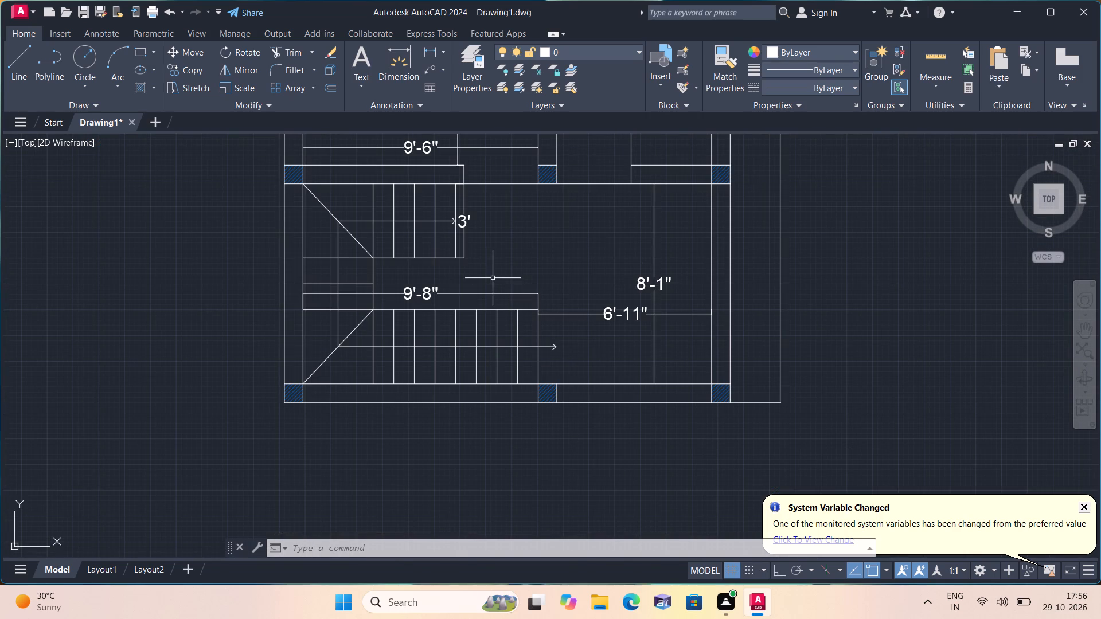
{"action": "key", "text": "space"}
{"action": "triple_click", "coordinate": [467, 279]}
{"action": "type", "text": "STAIR"}
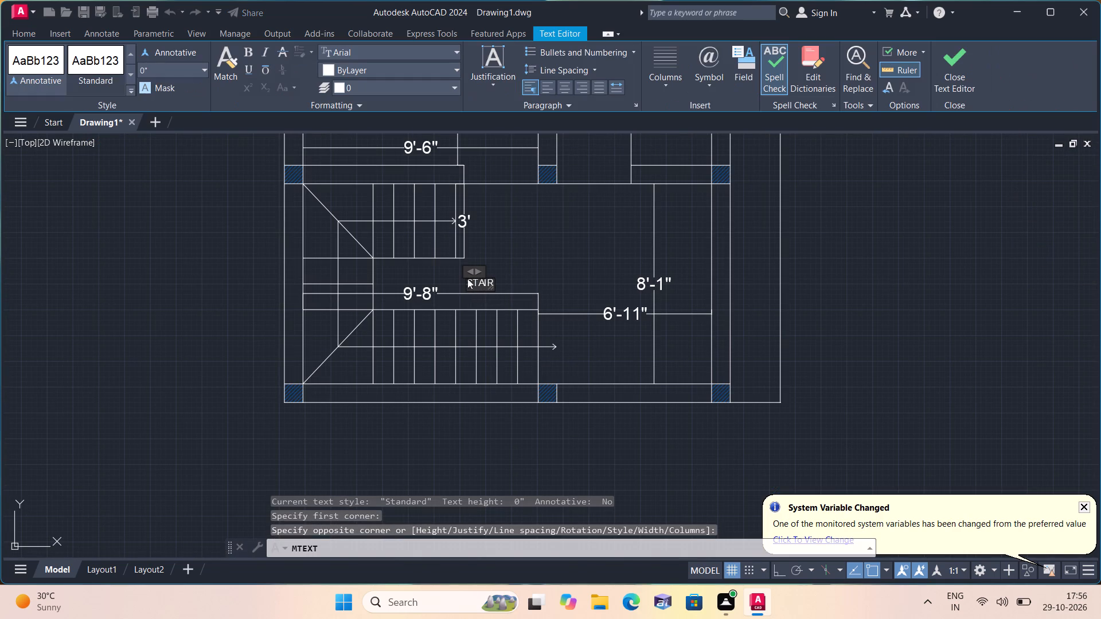
{"action": "left_click", "coordinate": [546, 261]}
Add the multiline text label VERANDAH in the 6'-11" by 8'-1" area east of the staircase.
{"action": "middle_click_drag", "start_coordinate": [530, 263], "coordinate": [498, 287]}
{"action": "key", "text": "space"}
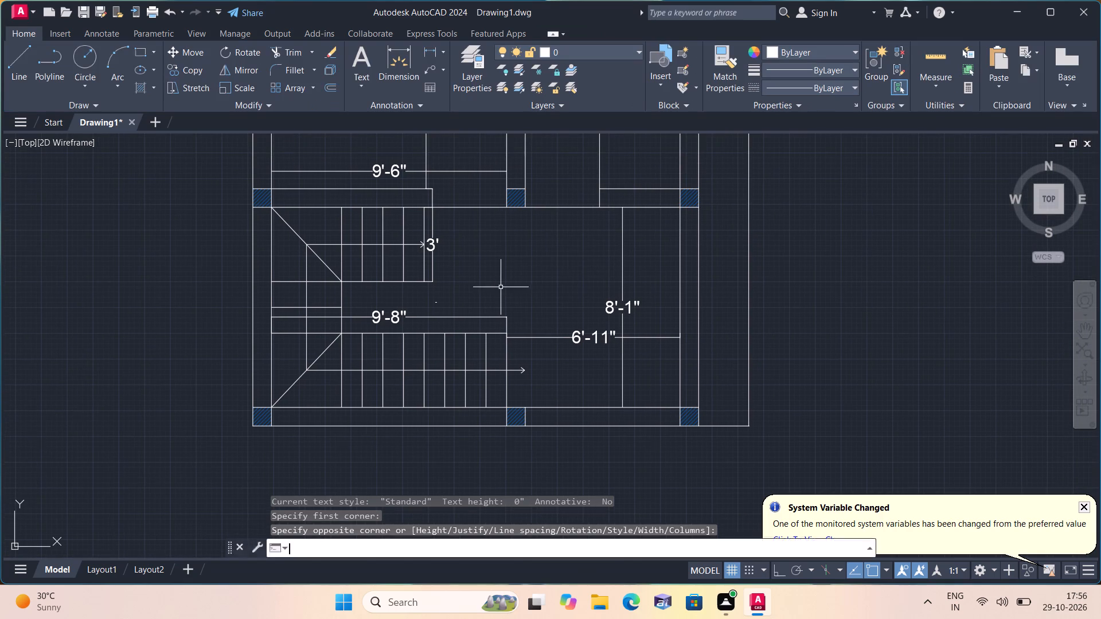
{"action": "triple_click", "coordinate": [600, 275]}
{"action": "type", "text": "VERANDA"}
{"action": "key", "text": "h"}
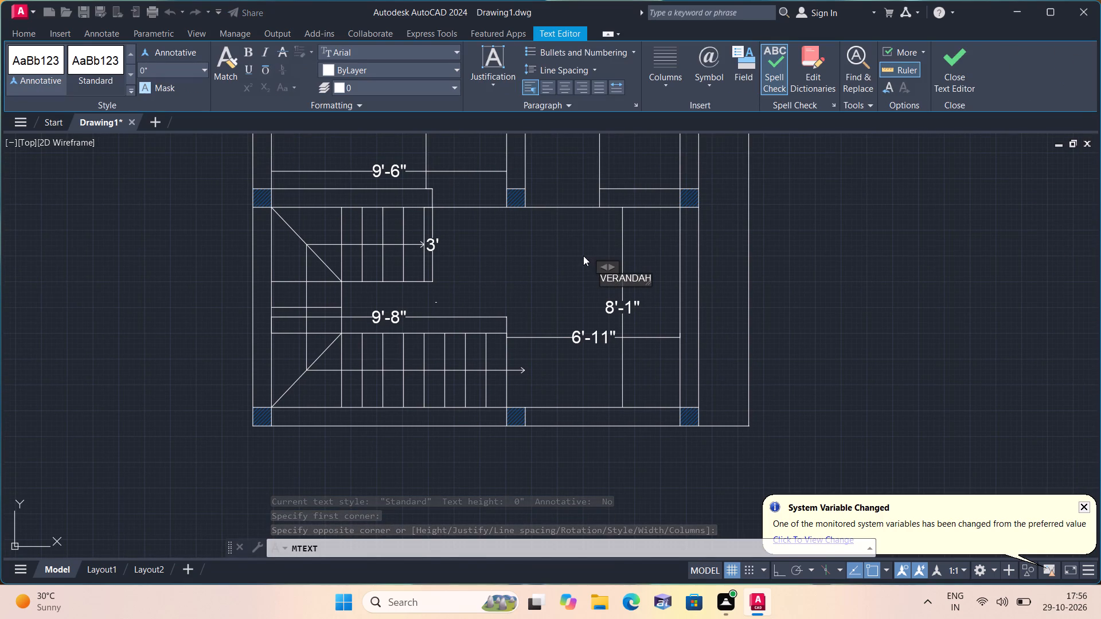
{"action": "left_click", "coordinate": [550, 256]}
Select all similar multiline text labels from the WAITING ROOM text and set their text height to 6".
{"action": "middle_click_drag", "start_coordinate": [550, 256], "coordinate": [587, 374]}
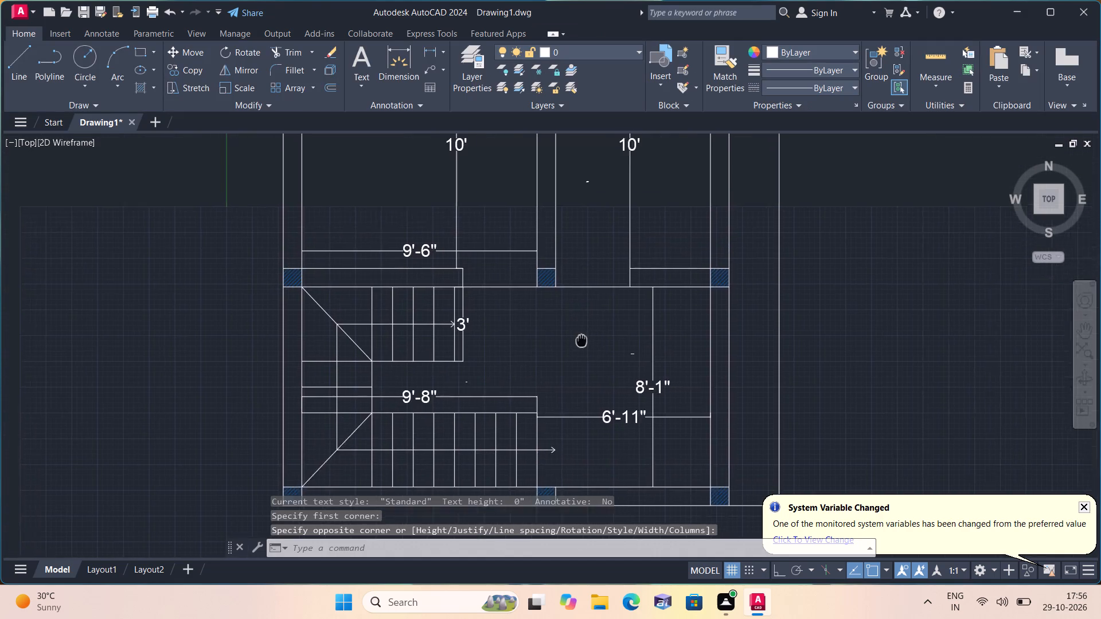
{"action": "middle_click_drag", "start_coordinate": [587, 374], "coordinate": [604, 411]}
{"action": "scroll", "coordinate": [586, 263], "scroll_direction": "up", "scroll_amount": 2}
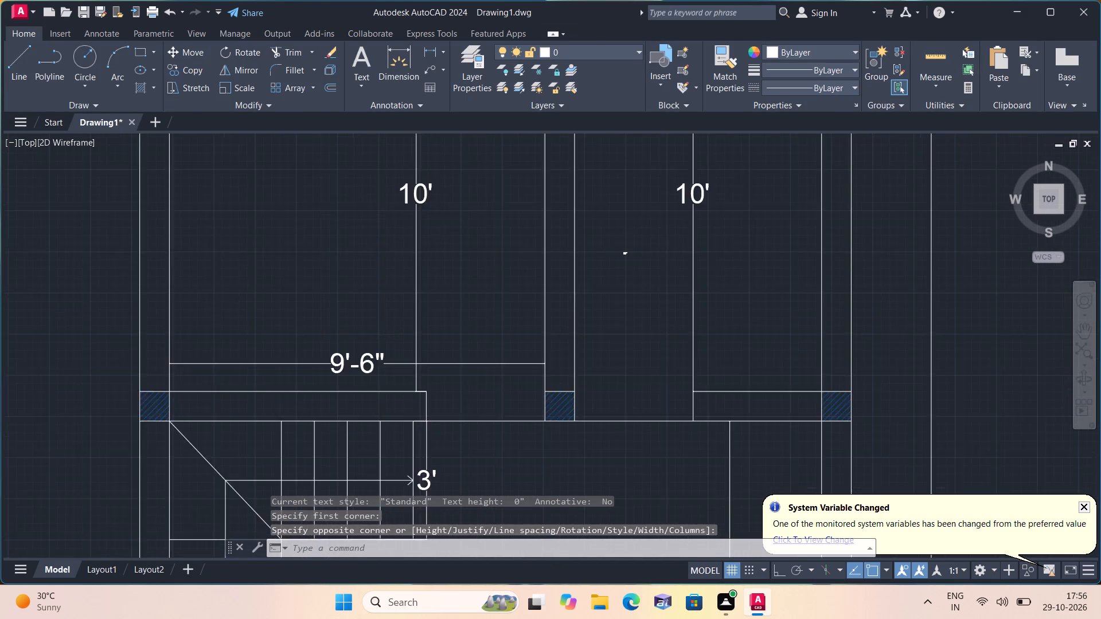
{"action": "left_click", "coordinate": [660, 280]}
{"action": "left_click", "coordinate": [615, 213]}
{"action": "right_click", "coordinate": [615, 213]}
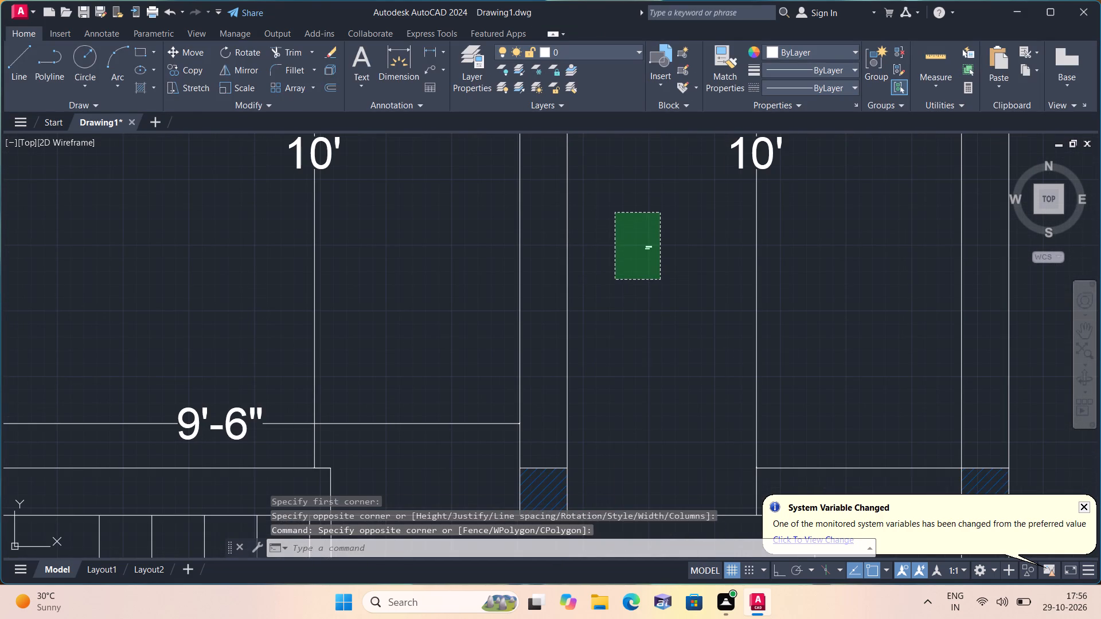
{"action": "left_click", "coordinate": [659, 452]}
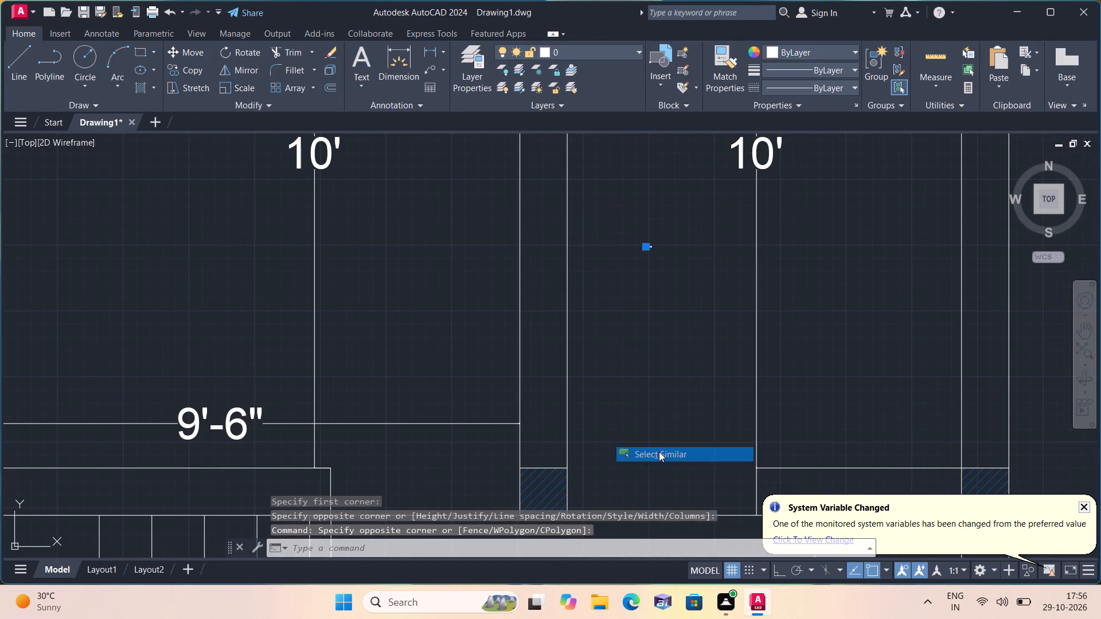
{"action": "right_click", "coordinate": [671, 405]}
{"action": "left_click", "coordinate": [716, 378]}
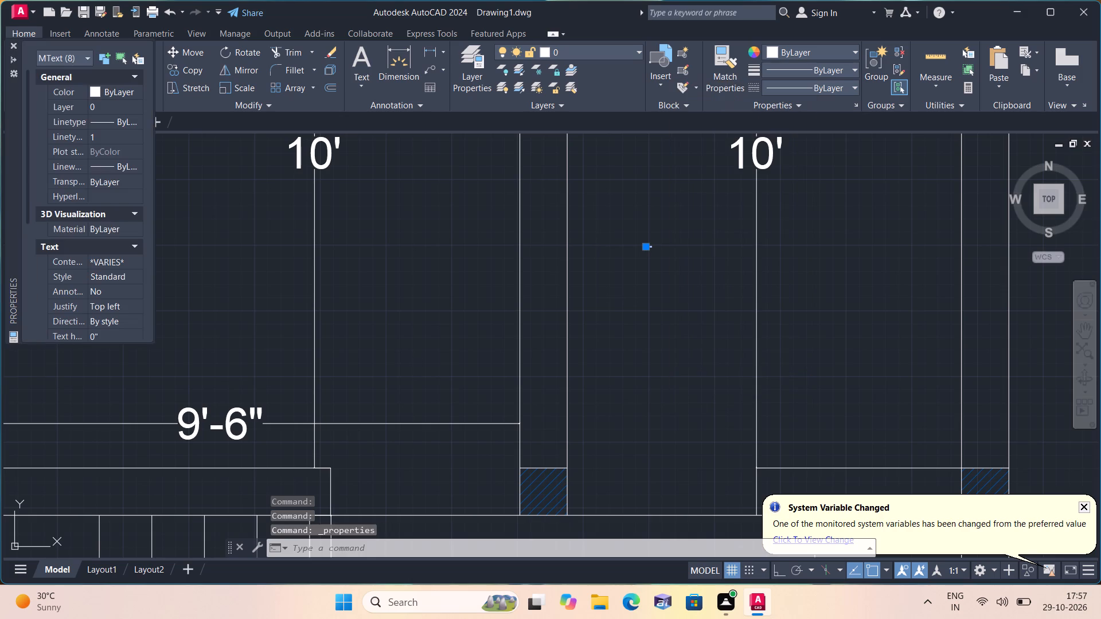
{"action": "left_click", "coordinate": [110, 335]}
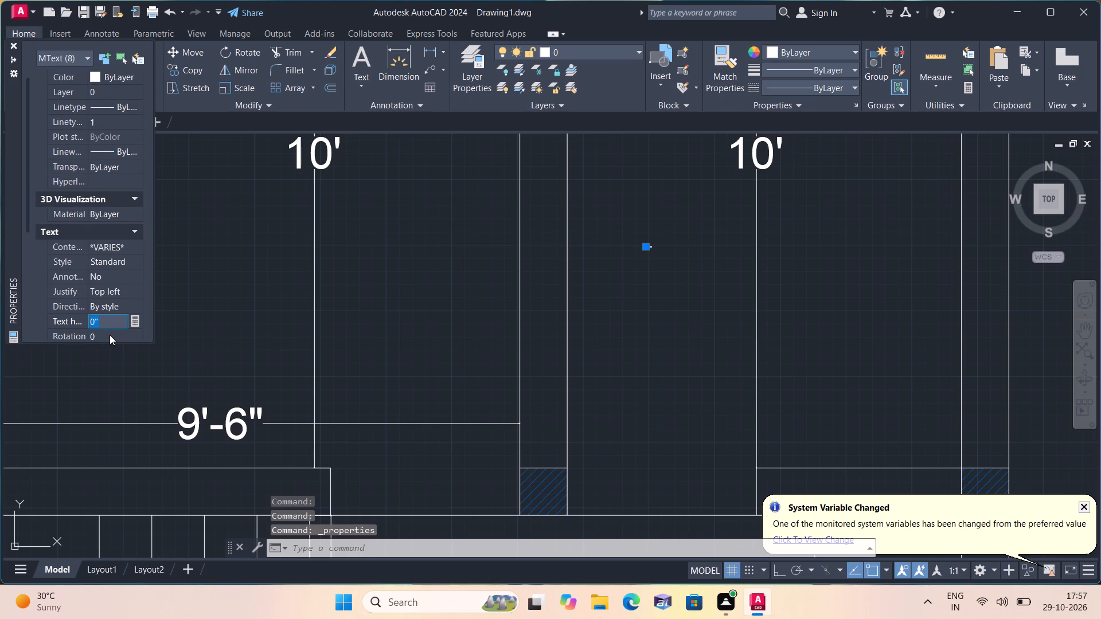
{"action": "key", "text": "BackSpace"}
{"action": "type", "text": "6\""}
{"action": "left_click", "coordinate": [216, 293]}
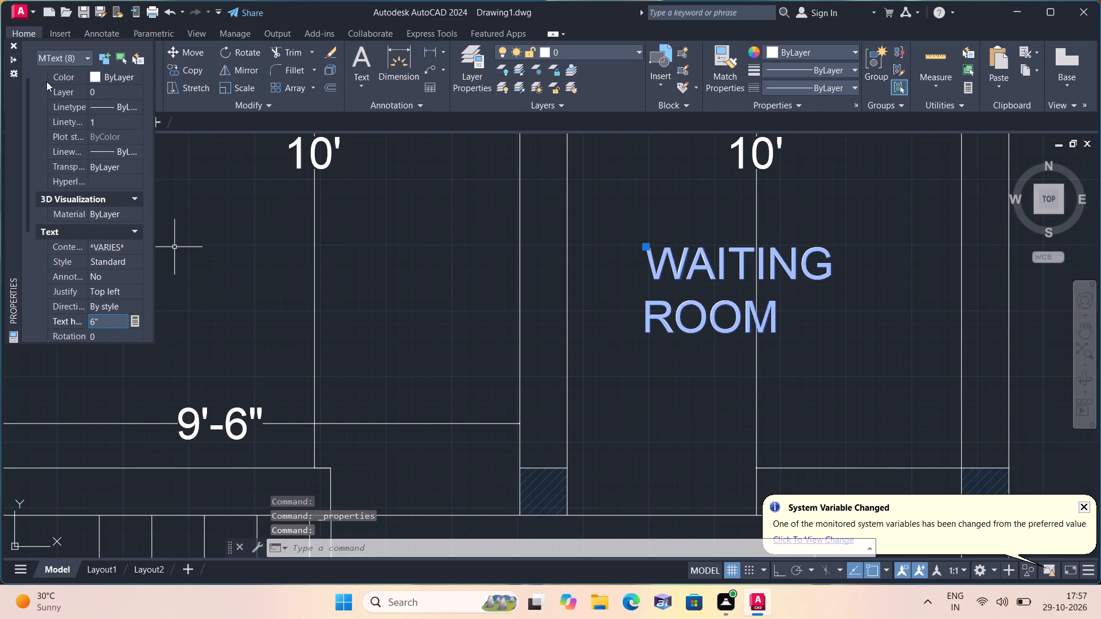
{"action": "left_click", "coordinate": [14, 44]}
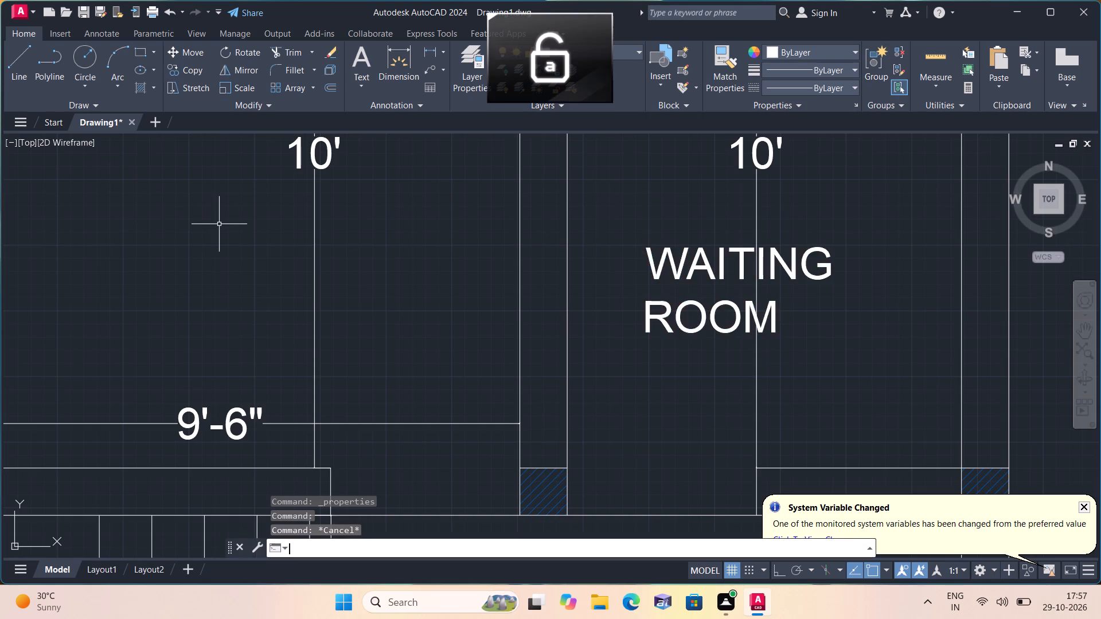
Move the BEDROOM label in the 10' by 11' north-west room up and to the west, just below the 10' dimension.
{"action": "middle_click_drag", "start_coordinate": [330, 292], "coordinate": [418, 424]}
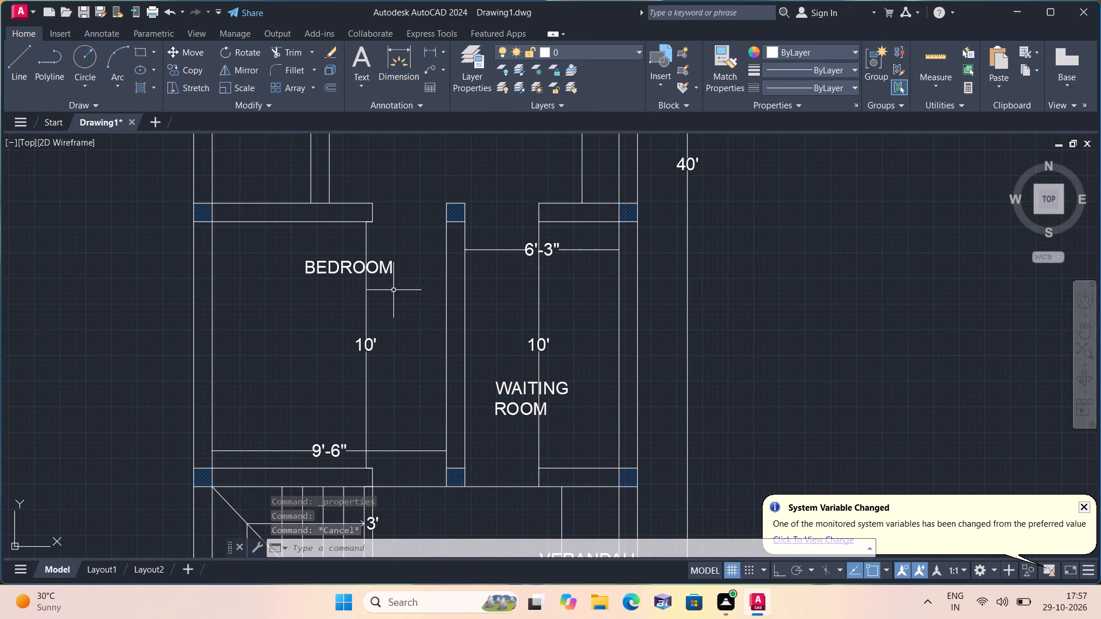
{"action": "middle_click_drag", "start_coordinate": [352, 271], "coordinate": [470, 467]}
{"action": "scroll", "coordinate": [471, 467], "scroll_direction": "down", "scroll_amount": 1}
{"action": "middle_click_drag", "start_coordinate": [425, 275], "coordinate": [493, 369]}
{"action": "scroll", "coordinate": [499, 257], "scroll_direction": "down", "scroll_amount": 1}
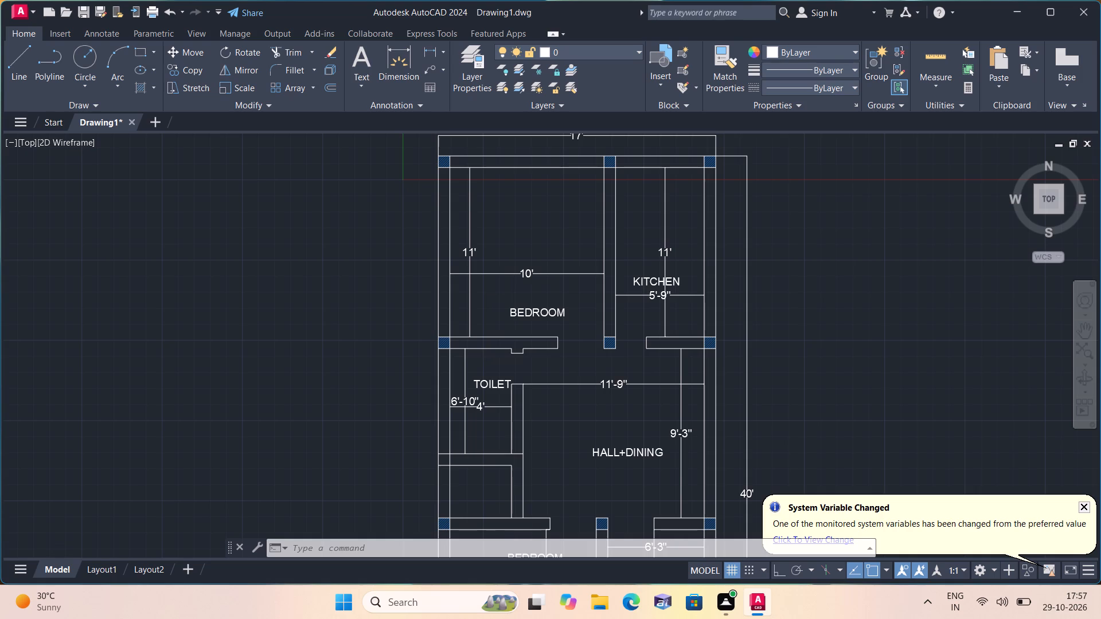
{"action": "scroll", "coordinate": [526, 268], "scroll_direction": "up", "scroll_amount": 2}
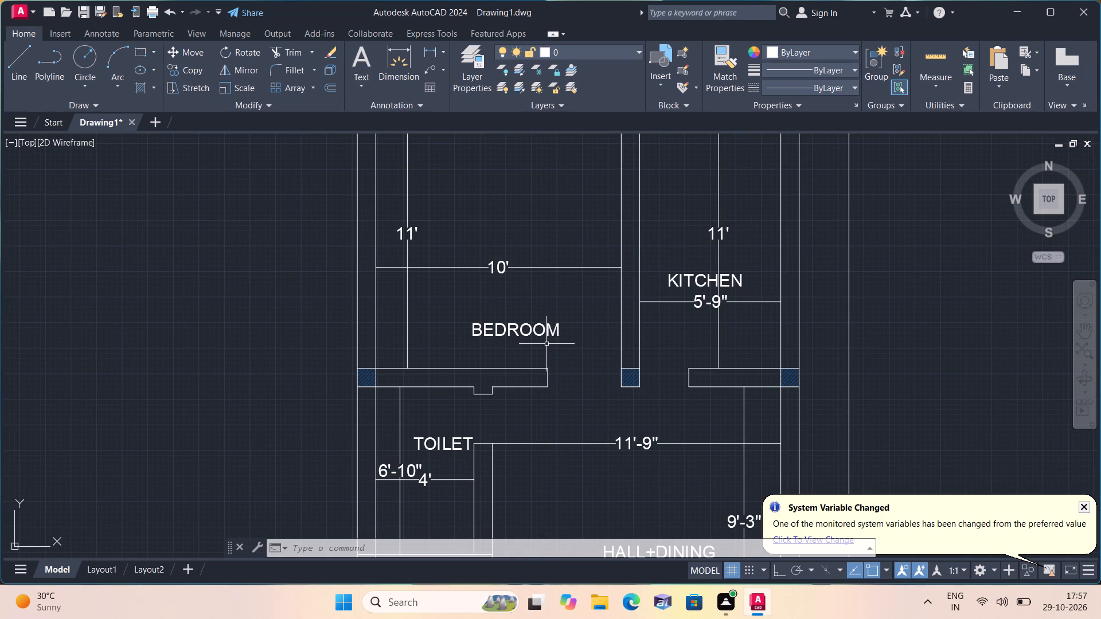
{"action": "left_click", "coordinate": [509, 333]}
{"action": "left_click", "coordinate": [473, 324]}
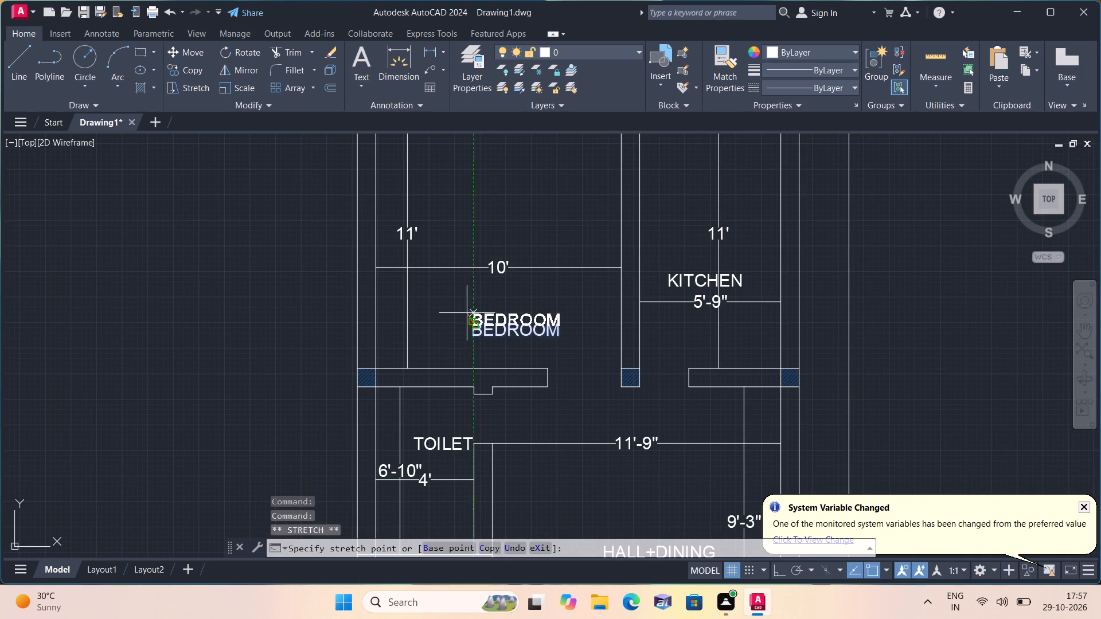
{"action": "left_click", "coordinate": [422, 293]}
{"action": "key", "text": "Escape"}
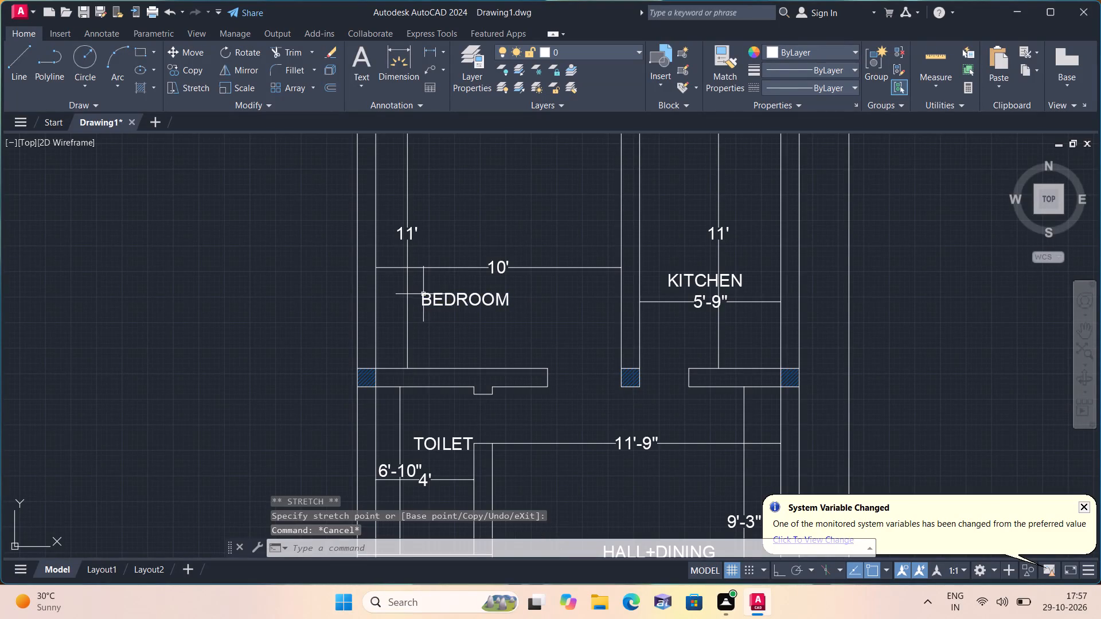
Move the KITCHEN label north-west, clear of the 5'-9" dimension, to beside the kitchen's west wall.
{"action": "middle_click_drag", "start_coordinate": [603, 288], "coordinate": [576, 315]}
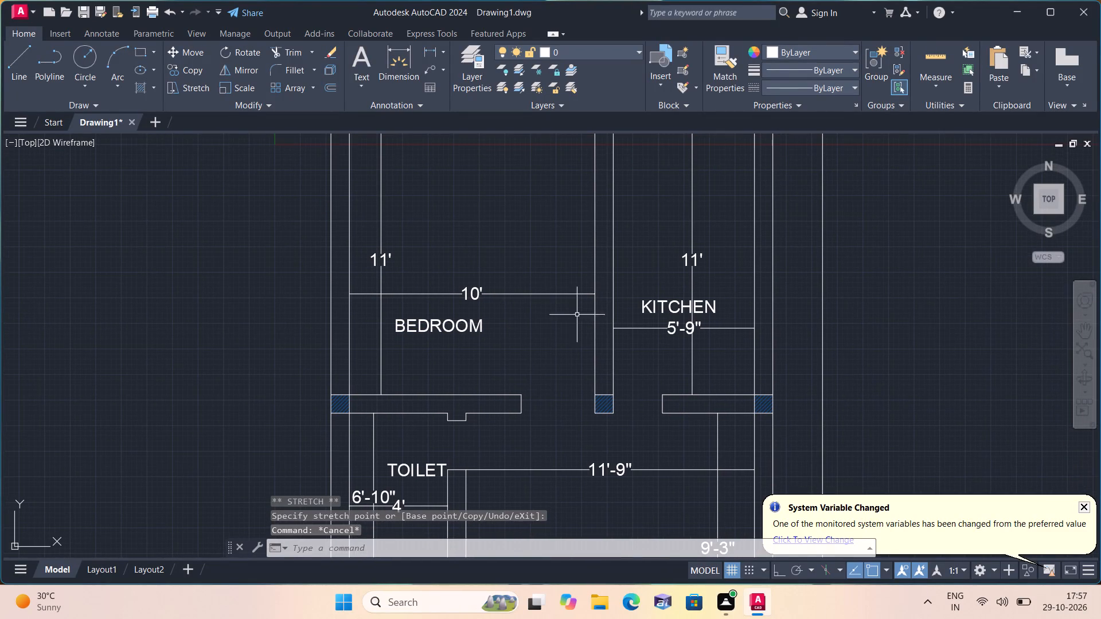
{"action": "left_click", "coordinate": [665, 309]}
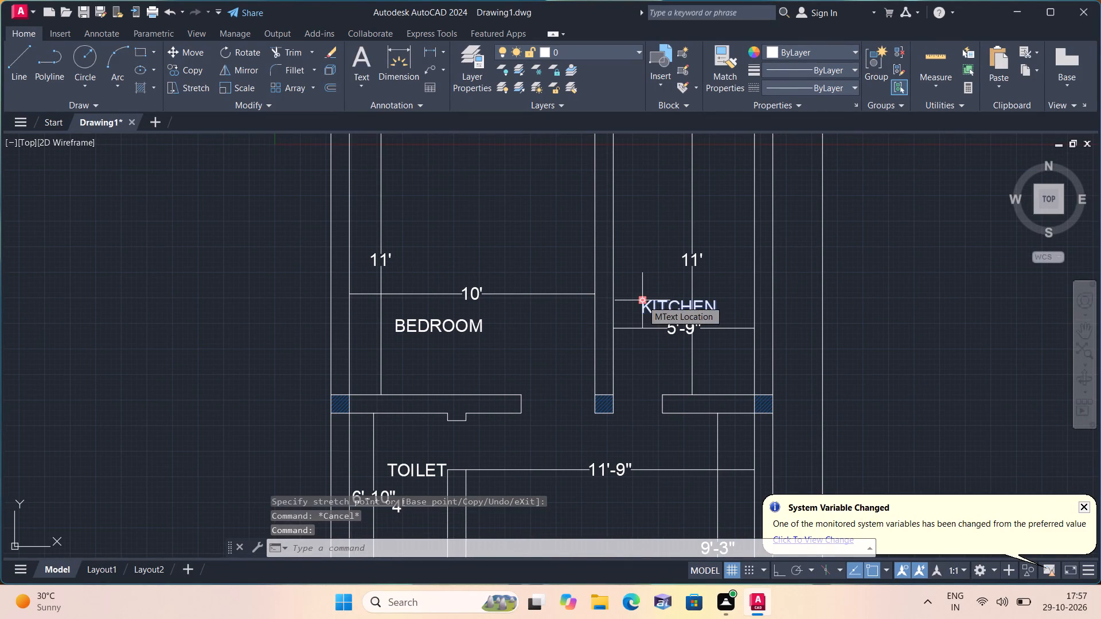
{"action": "left_click", "coordinate": [642, 300]}
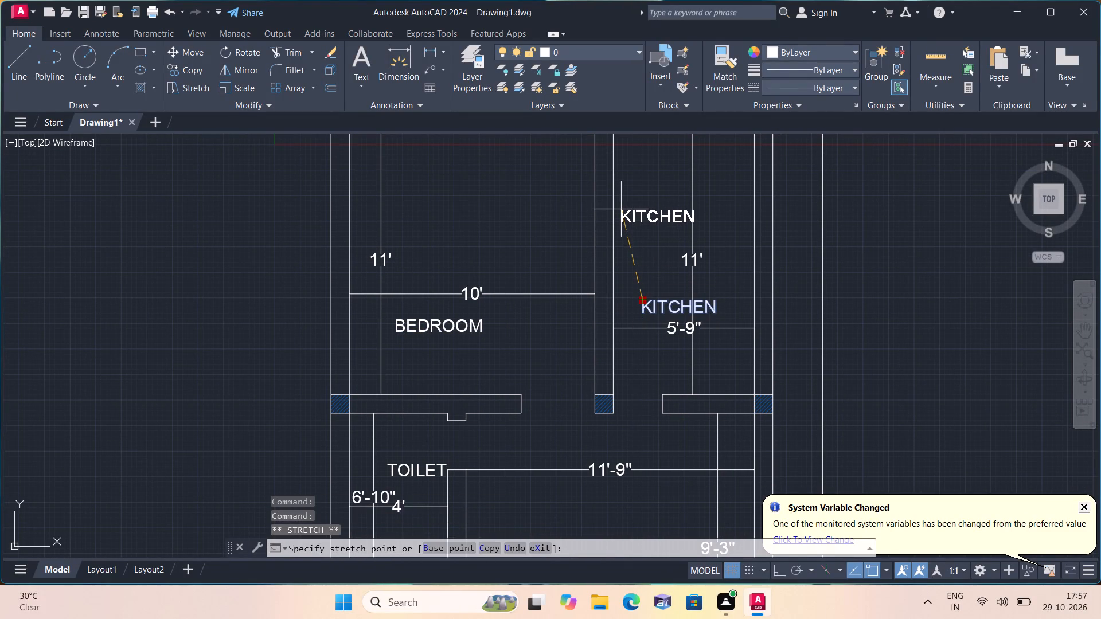
{"action": "left_click", "coordinate": [618, 202]}
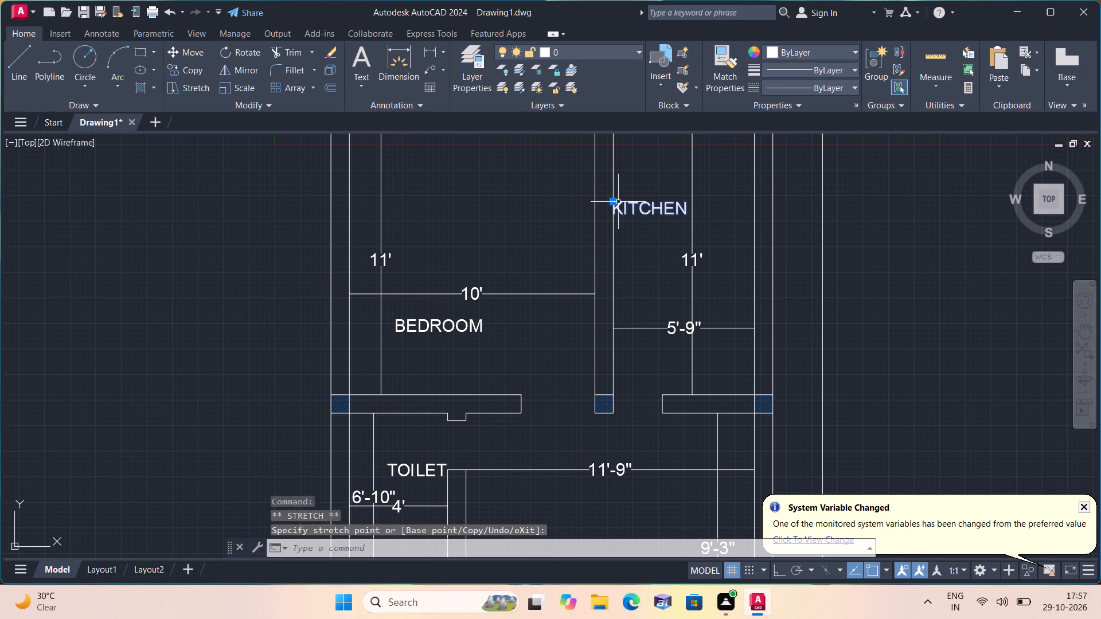
{"action": "key", "text": "Escape"}
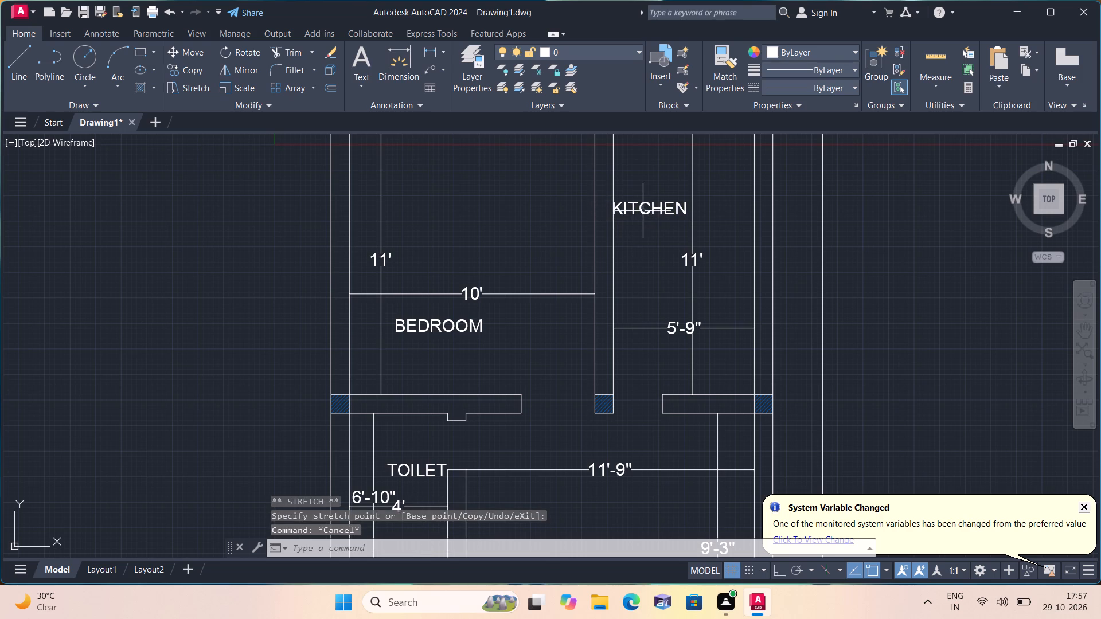
Move the BEDROOM label in the 9'-6" by 10' room north-west, just below the room's north wall and clear of the 10' dimension line.
{"action": "scroll", "coordinate": [641, 241], "scroll_direction": "down", "scroll_amount": 1}
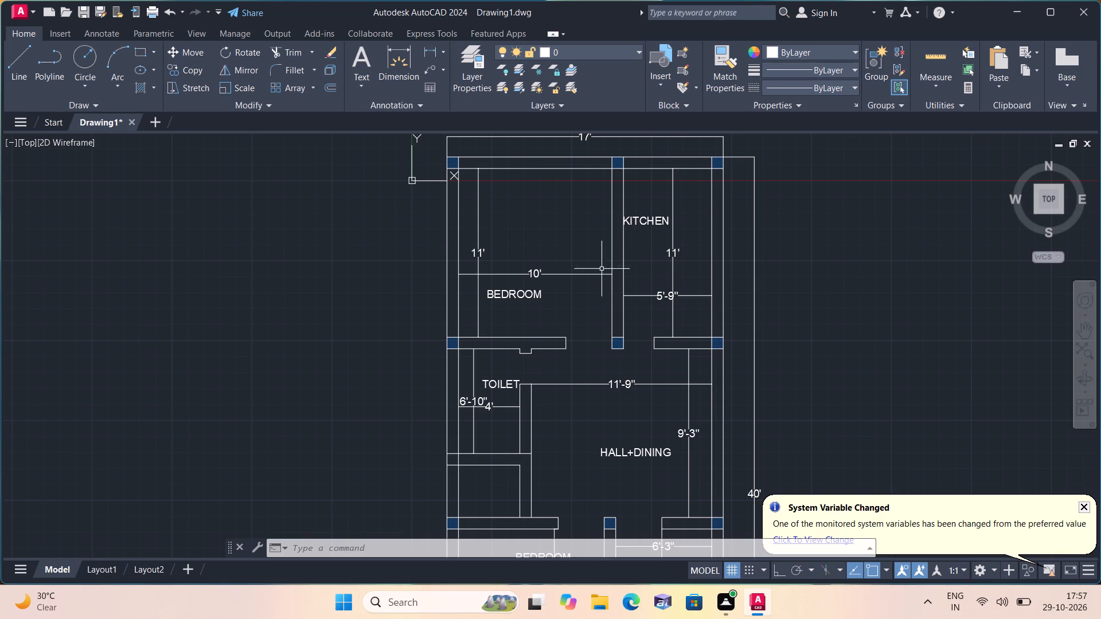
{"action": "middle_click_drag", "start_coordinate": [555, 307], "coordinate": [567, 252]}
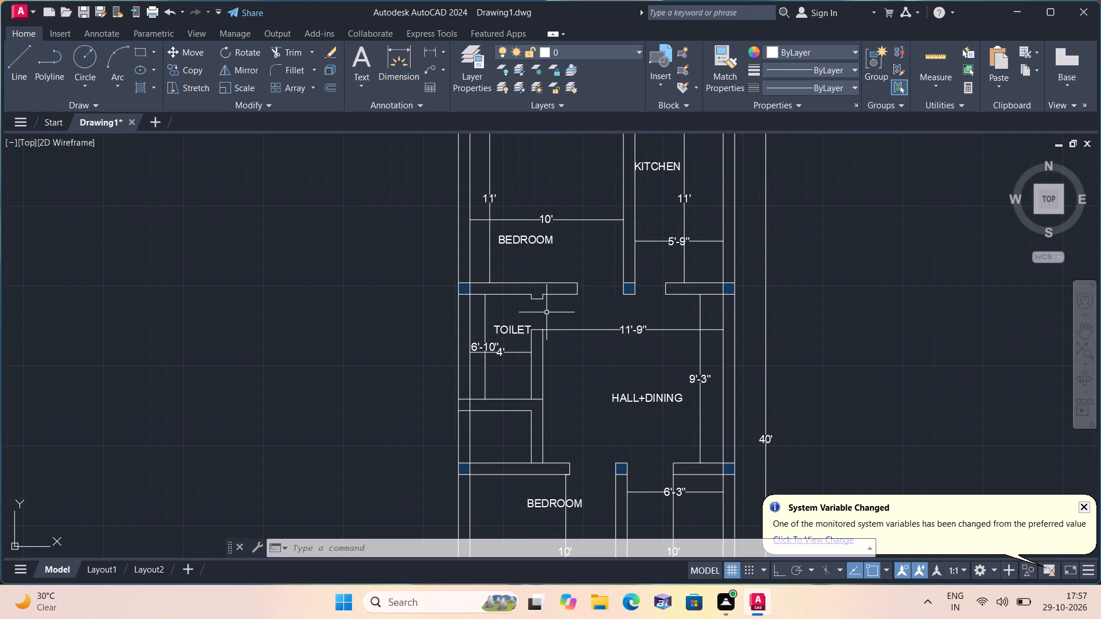
{"action": "scroll", "coordinate": [546, 312], "scroll_direction": "up", "scroll_amount": 1}
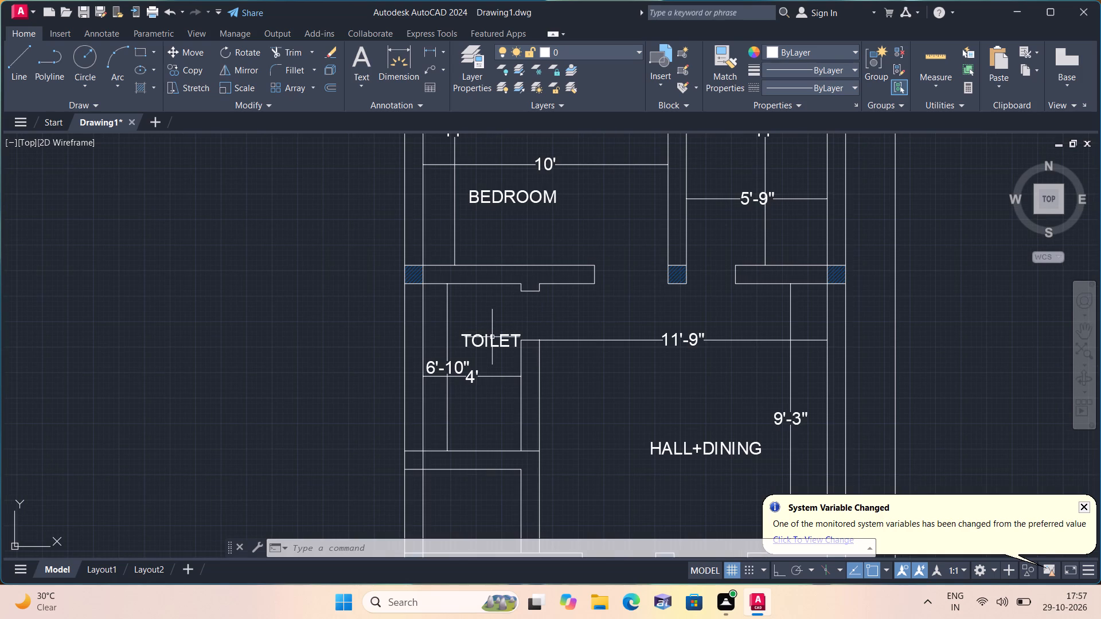
{"action": "middle_click_drag", "start_coordinate": [492, 337], "coordinate": [525, 279]}
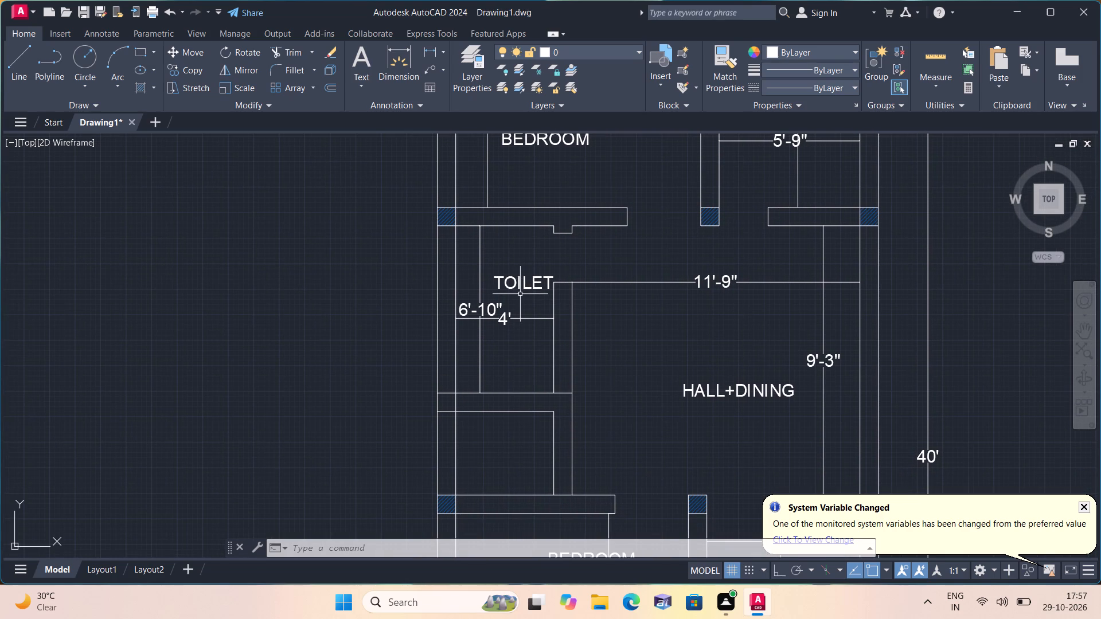
{"action": "scroll", "coordinate": [518, 305], "scroll_direction": "up", "scroll_amount": 1}
{"action": "scroll", "coordinate": [541, 276], "scroll_direction": "down", "scroll_amount": 1}
{"action": "middle_click_drag", "start_coordinate": [622, 303], "coordinate": [617, 303]}
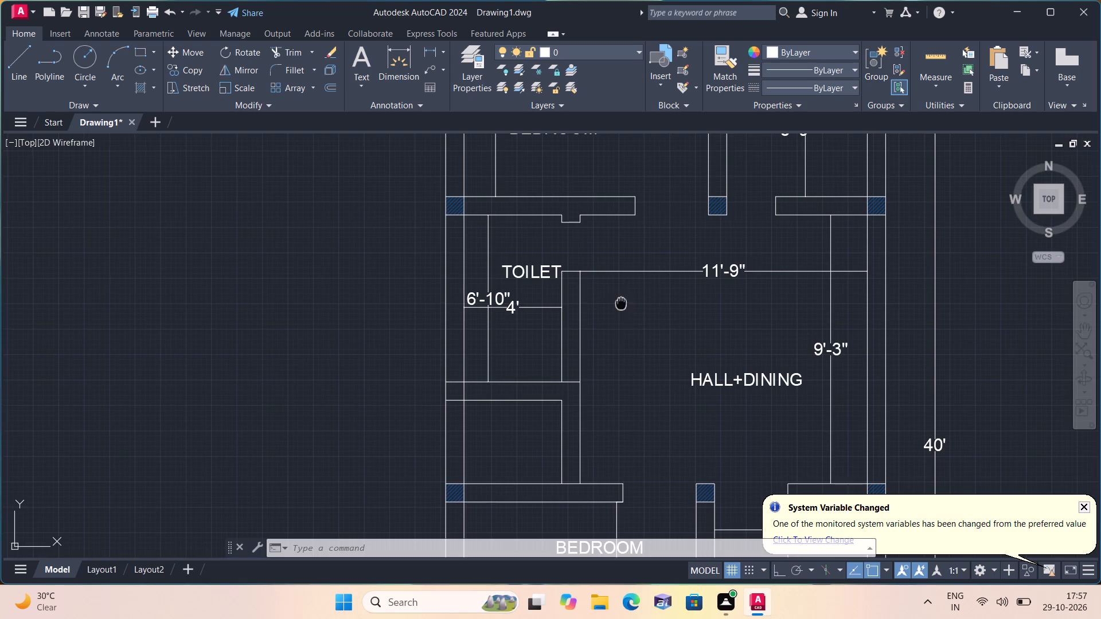
{"action": "middle_click_drag", "start_coordinate": [617, 303], "coordinate": [557, 203]}
{"action": "scroll", "coordinate": [568, 214], "scroll_direction": "down", "scroll_amount": 1}
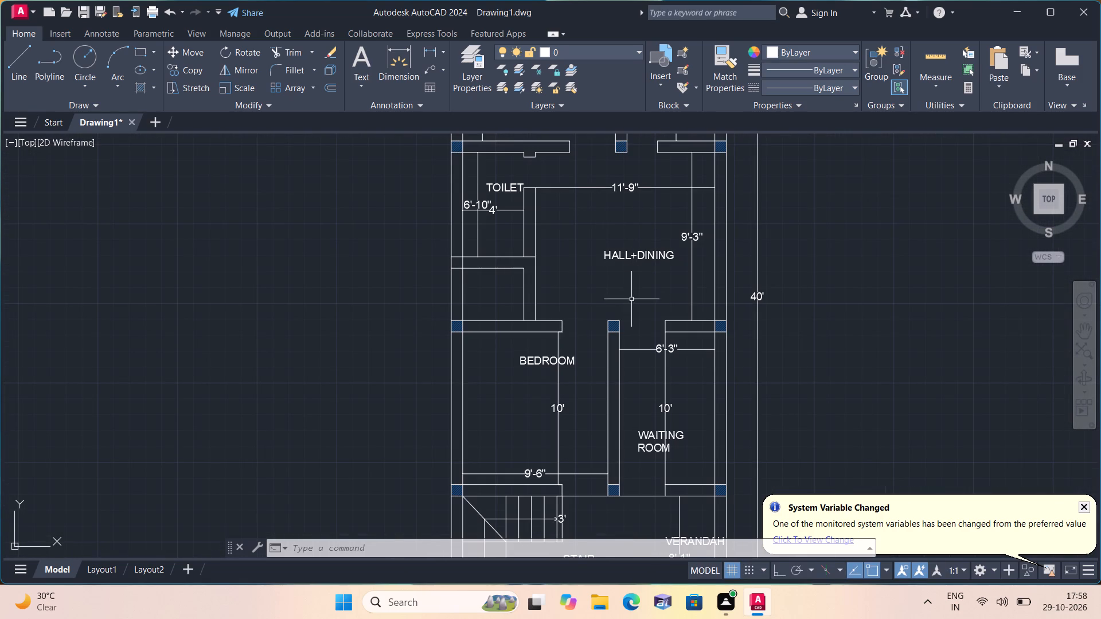
{"action": "middle_click_drag", "start_coordinate": [550, 338], "coordinate": [608, 318]}
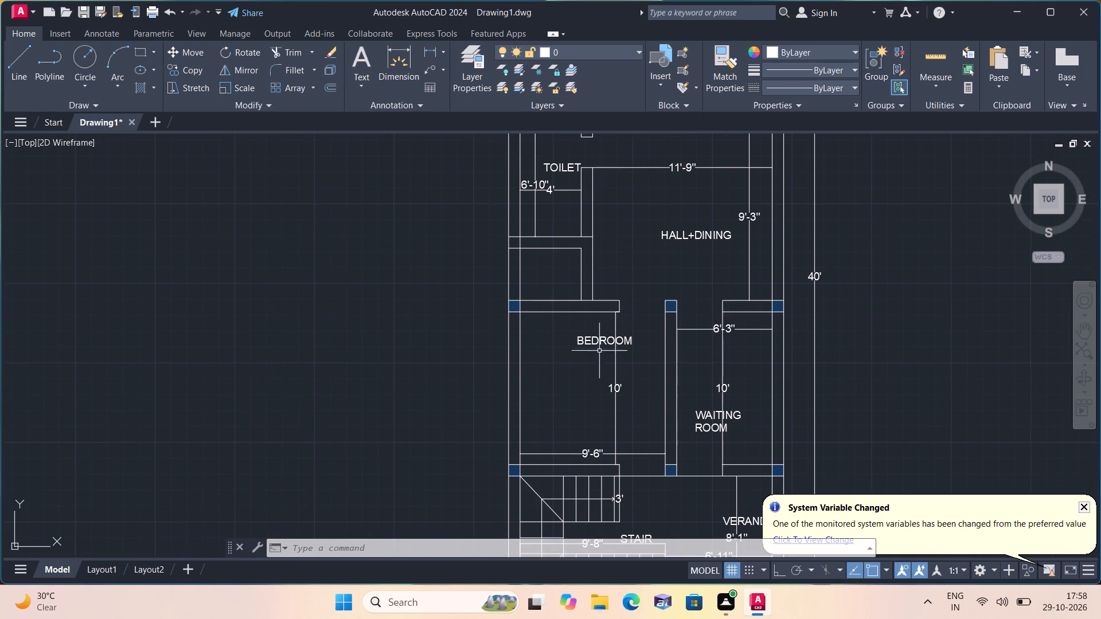
{"action": "scroll", "coordinate": [591, 352], "scroll_direction": "up", "scroll_amount": 1}
{"action": "middle_click_drag", "start_coordinate": [590, 351], "coordinate": [595, 319]}
{"action": "left_click", "coordinate": [596, 307]}
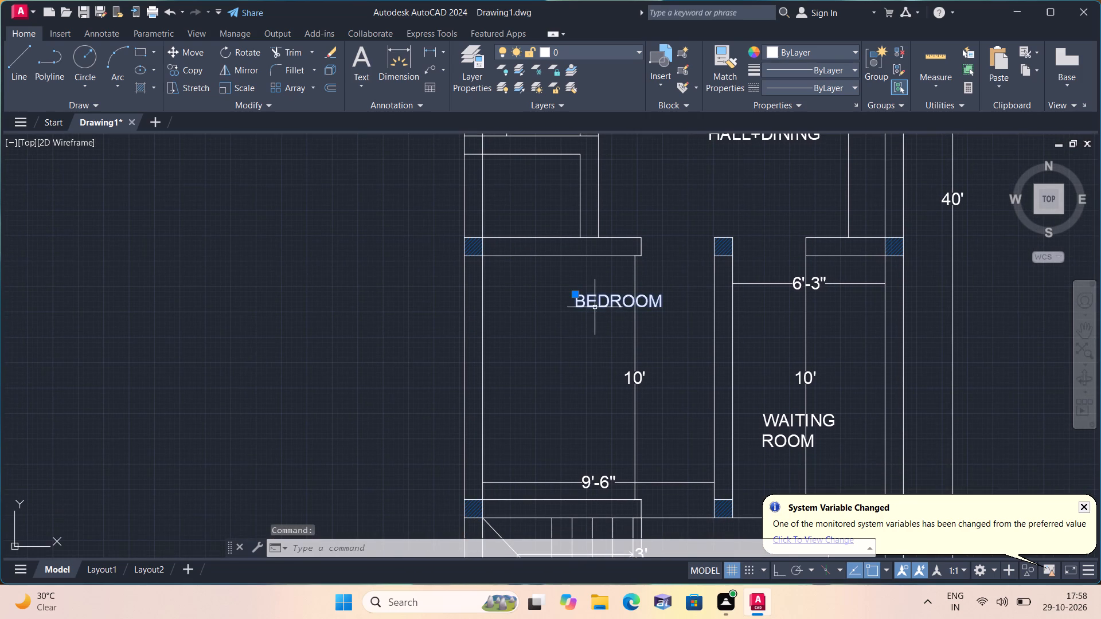
{"action": "left_click", "coordinate": [578, 295]}
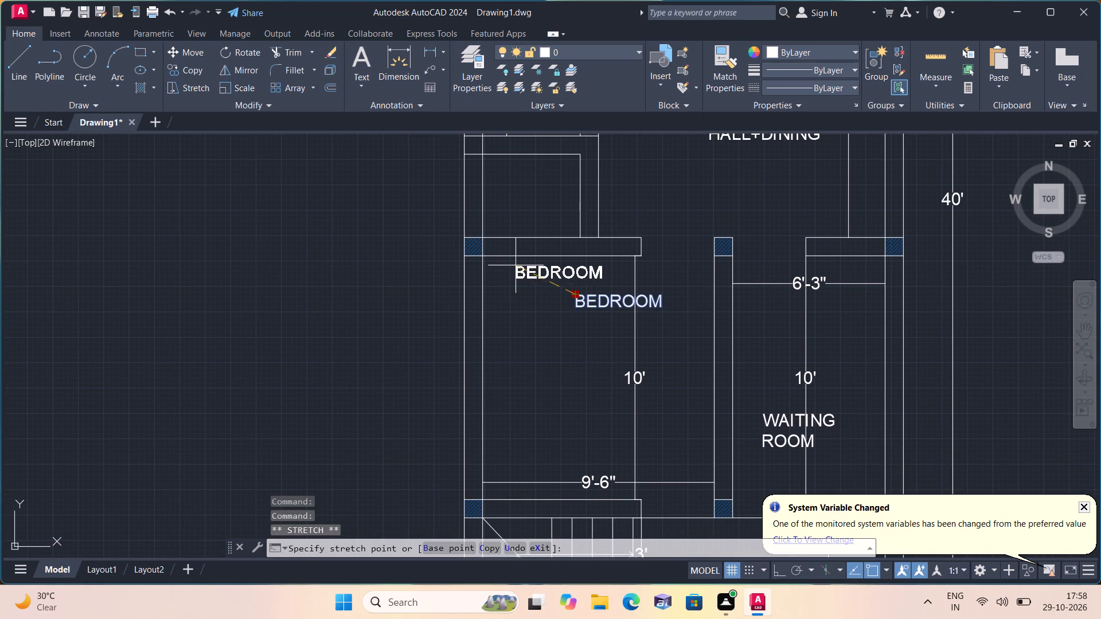
{"action": "left_click", "coordinate": [516, 265]}
Move the WAITING ROOM label north-west against the west wall of the 6'-3" by 10' room, clear of the 10' dimension.
{"action": "scroll", "coordinate": [516, 265], "scroll_direction": "down", "scroll_amount": 1}
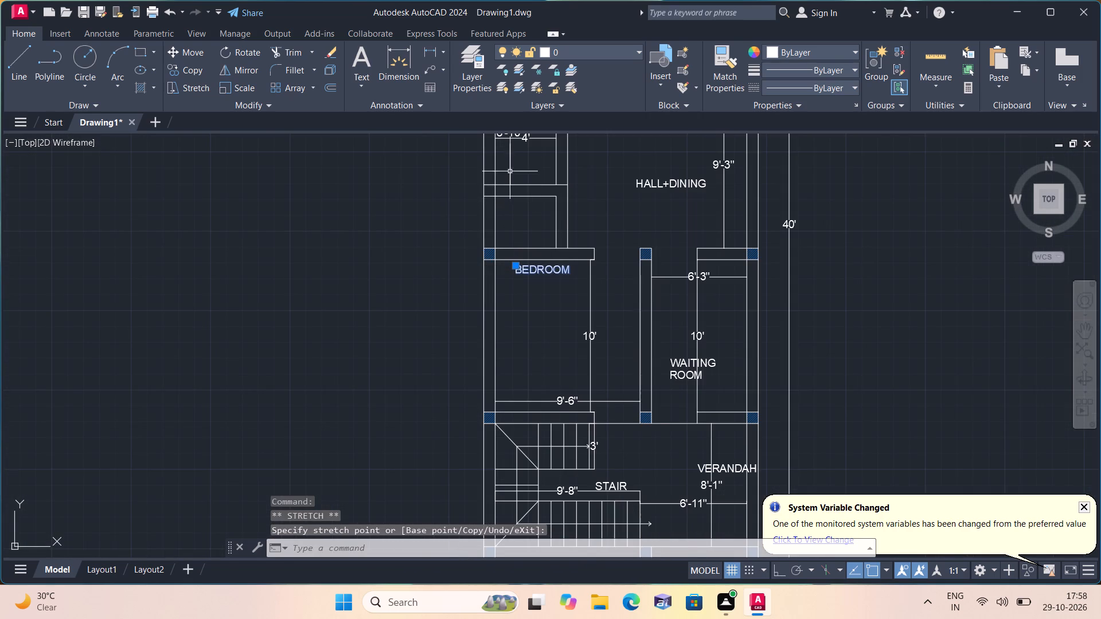
{"action": "scroll", "coordinate": [509, 153], "scroll_direction": "down", "scroll_amount": 1}
{"action": "scroll", "coordinate": [600, 283], "scroll_direction": "up", "scroll_amount": 1}
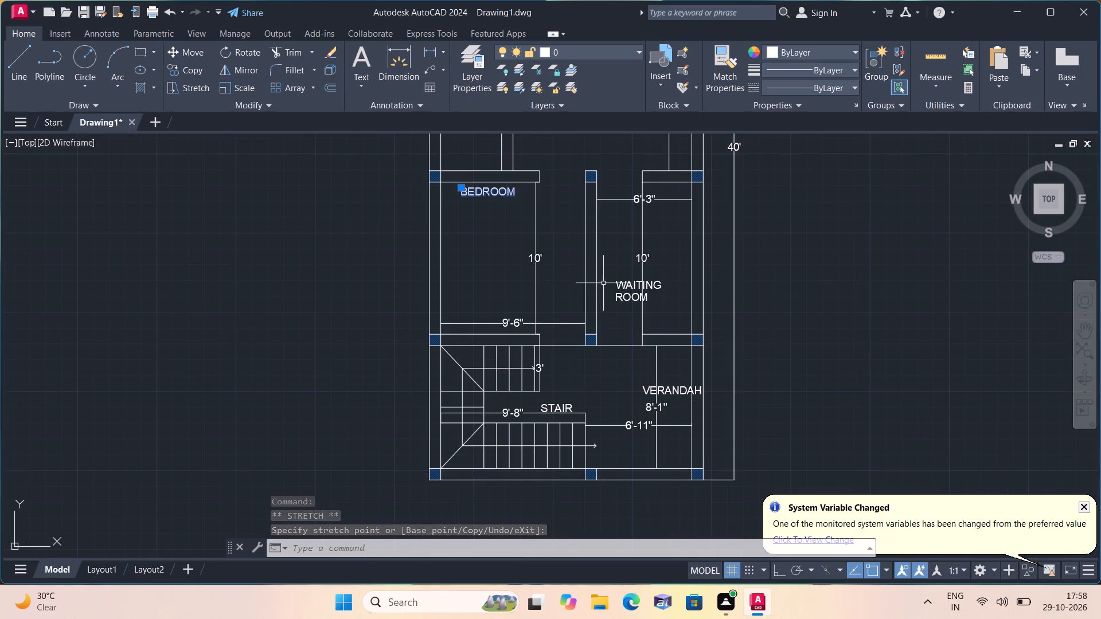
{"action": "scroll", "coordinate": [603, 283], "scroll_direction": "up", "scroll_amount": 1}
{"action": "left_click", "coordinate": [645, 287]}
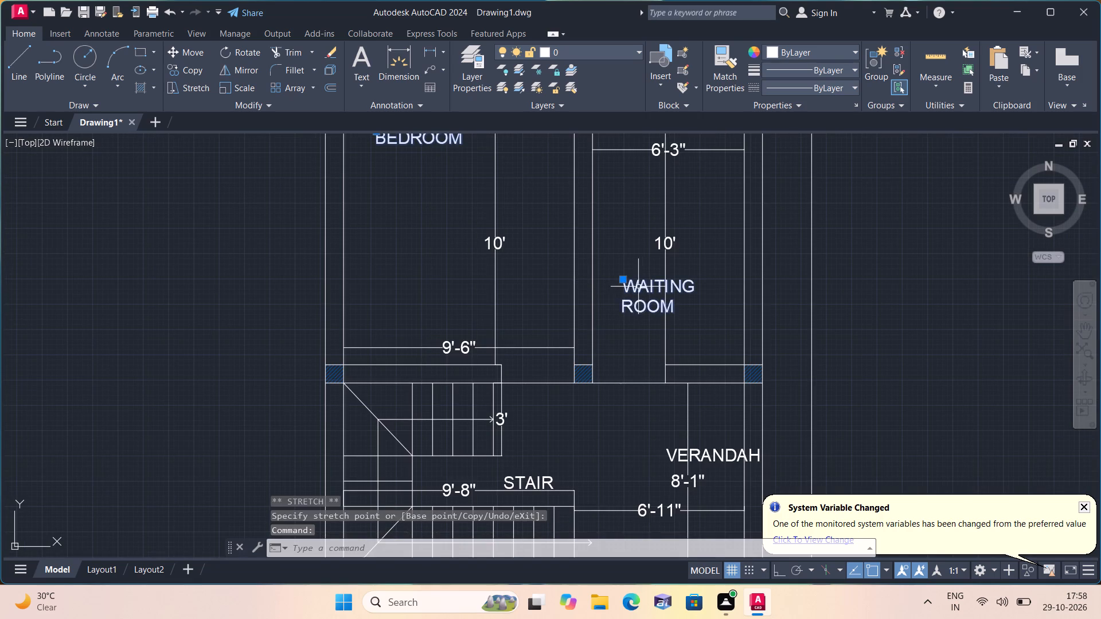
{"action": "left_click", "coordinate": [625, 279]}
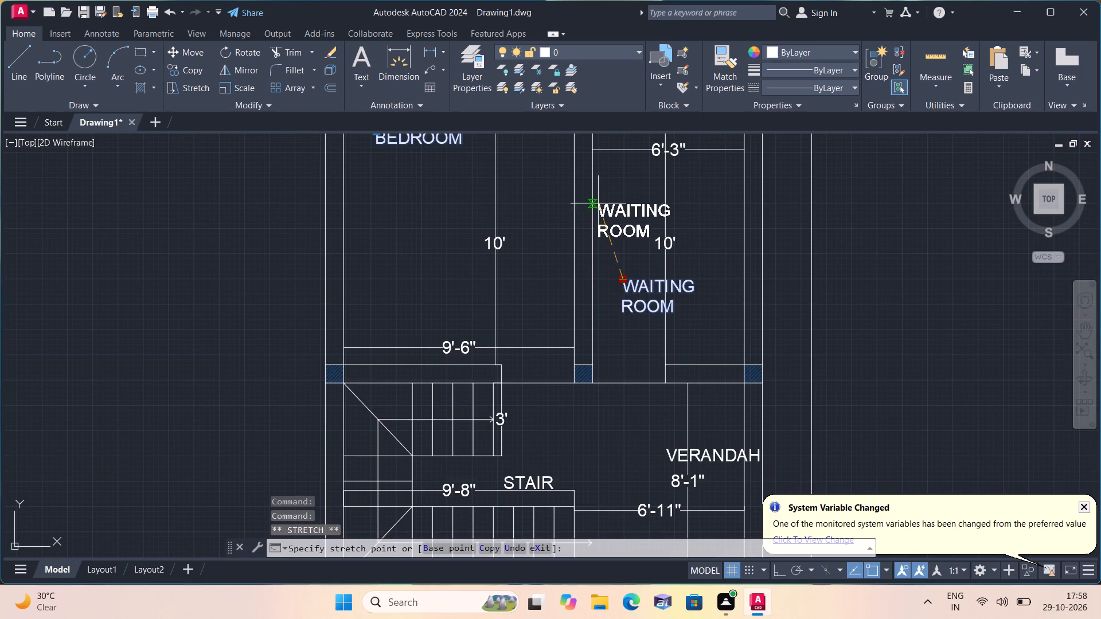
{"action": "scroll", "coordinate": [596, 199], "scroll_direction": "up", "scroll_amount": 1}
{"action": "left_click", "coordinate": [596, 198]}
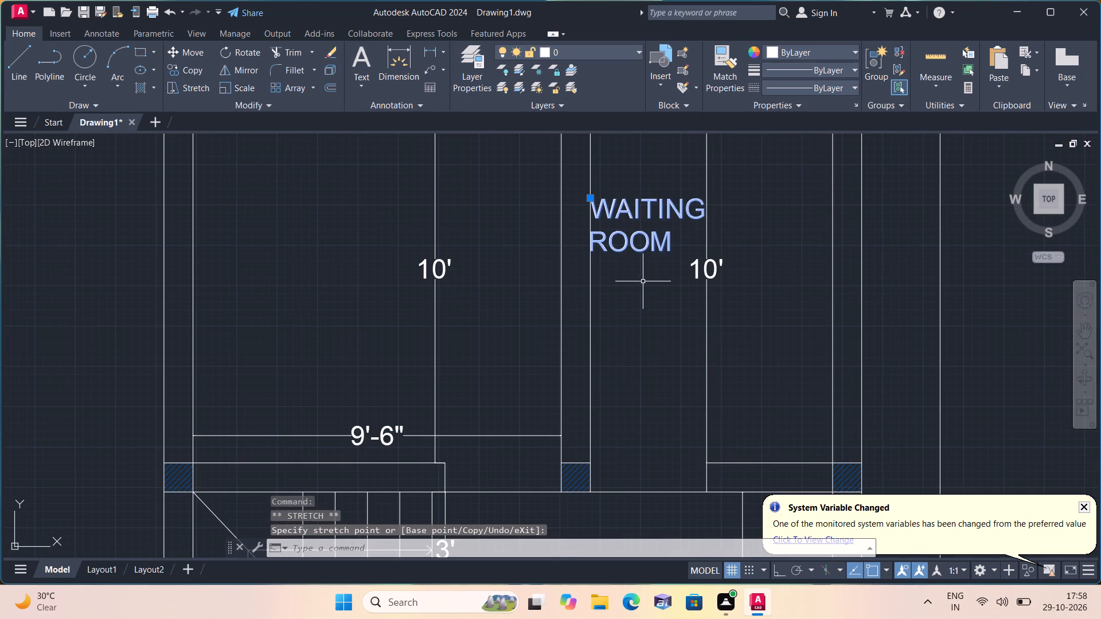
Move the VERANDAH label north-west within the verandah, clear of the 8'-1" dimension line and the east wall, and clear the selection.
{"action": "middle_click_drag", "start_coordinate": [645, 291], "coordinate": [653, 265]}
{"action": "scroll", "coordinate": [658, 260], "scroll_direction": "down", "scroll_amount": 2}
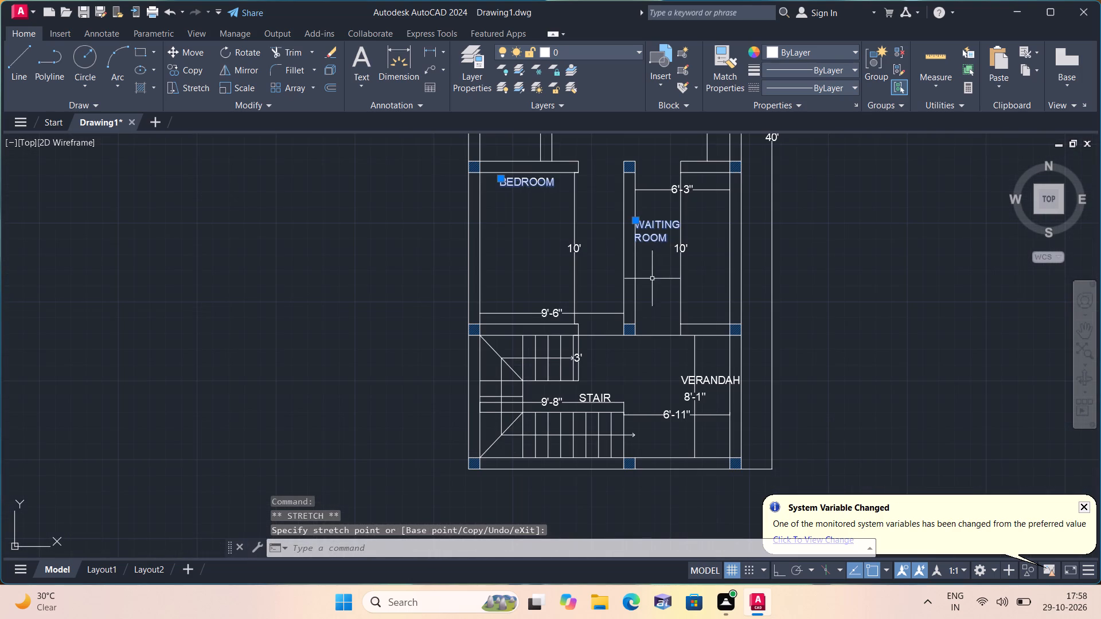
{"action": "middle_click_drag", "start_coordinate": [651, 281], "coordinate": [655, 177]}
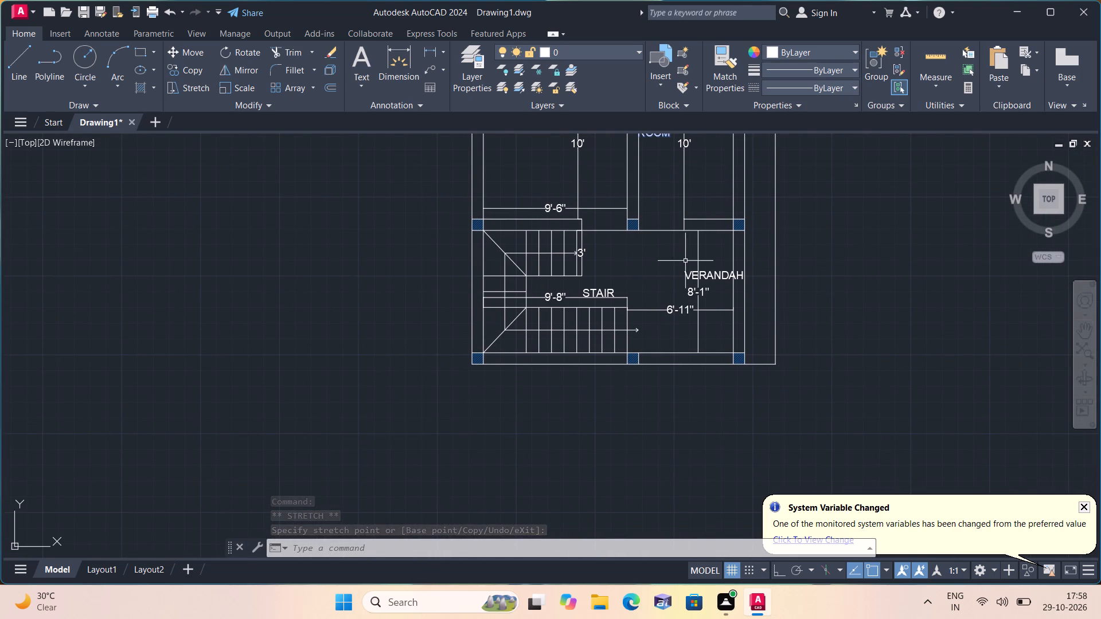
{"action": "scroll", "coordinate": [615, 291], "scroll_direction": "up", "scroll_amount": 1}
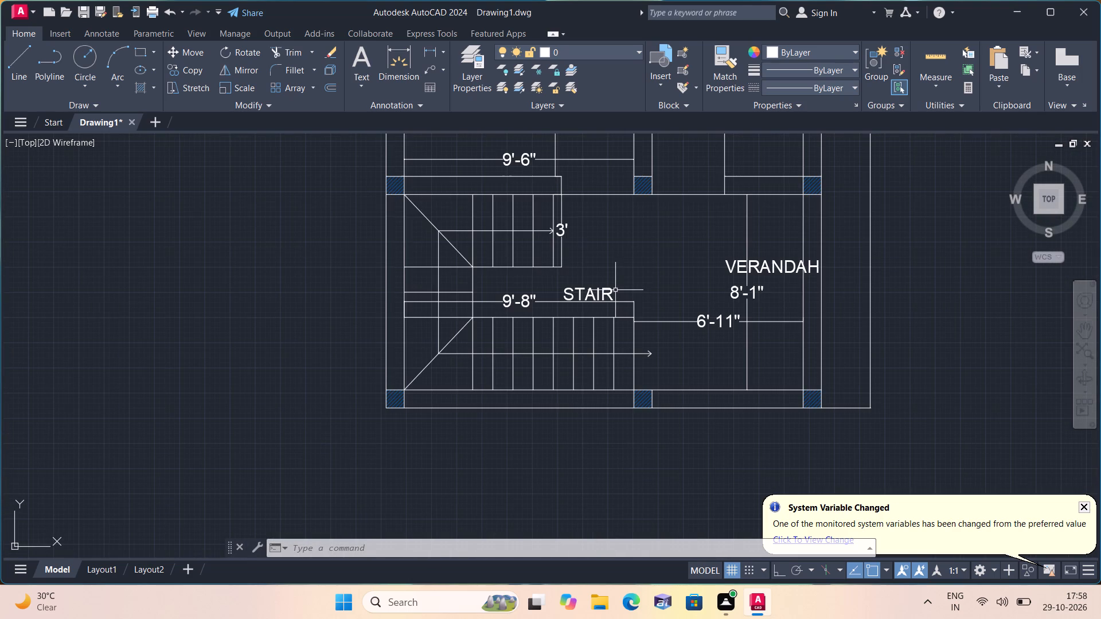
{"action": "left_click", "coordinate": [734, 265]}
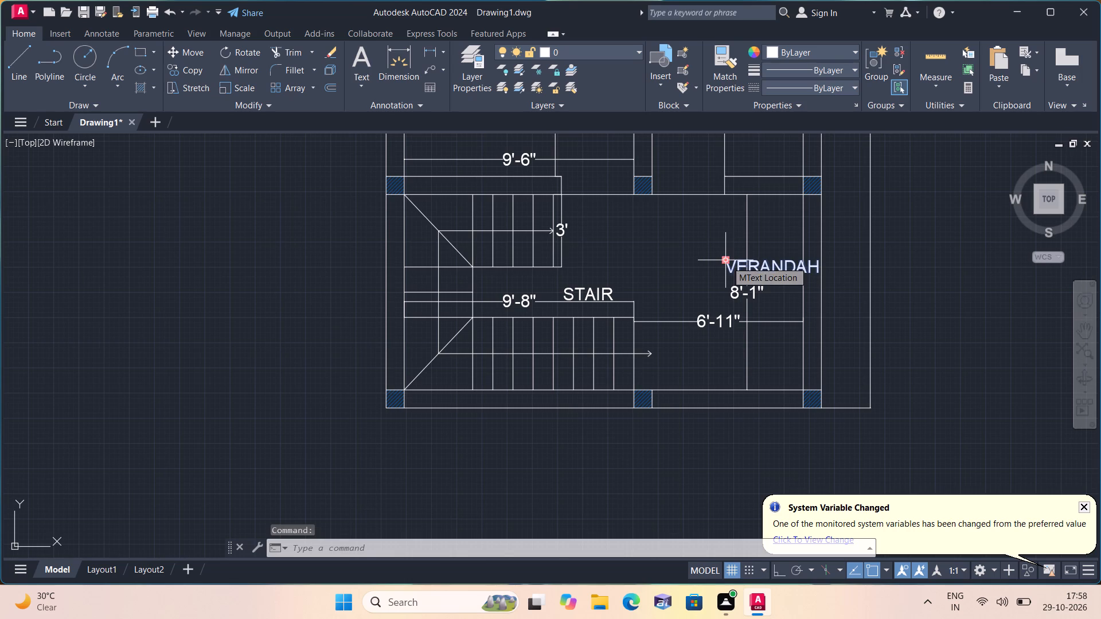
{"action": "left_click", "coordinate": [727, 261]}
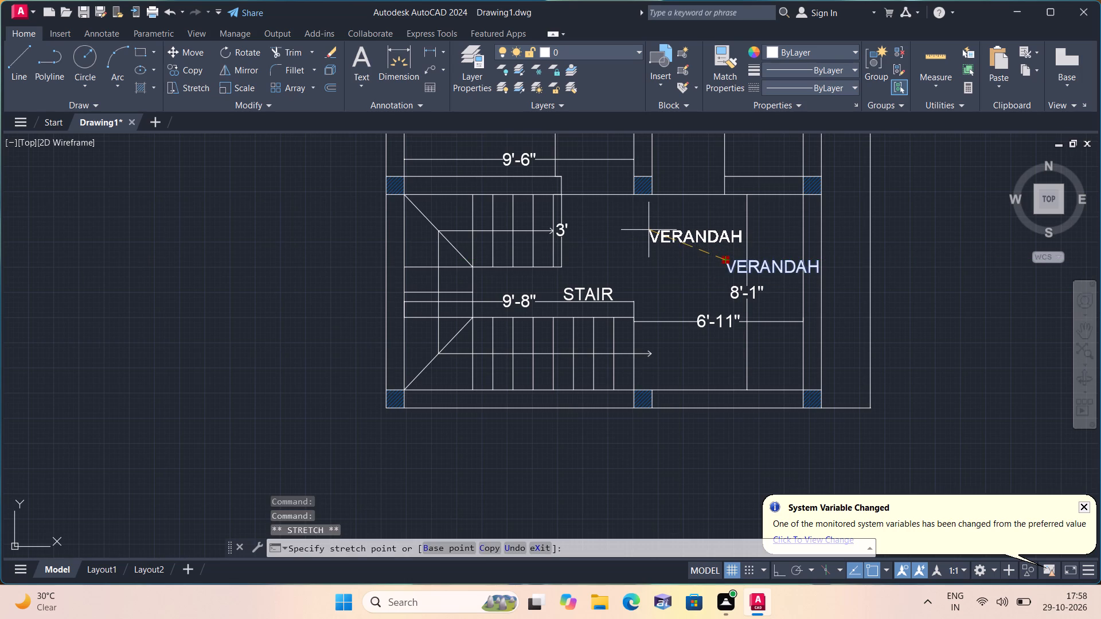
{"action": "left_click", "coordinate": [649, 230]}
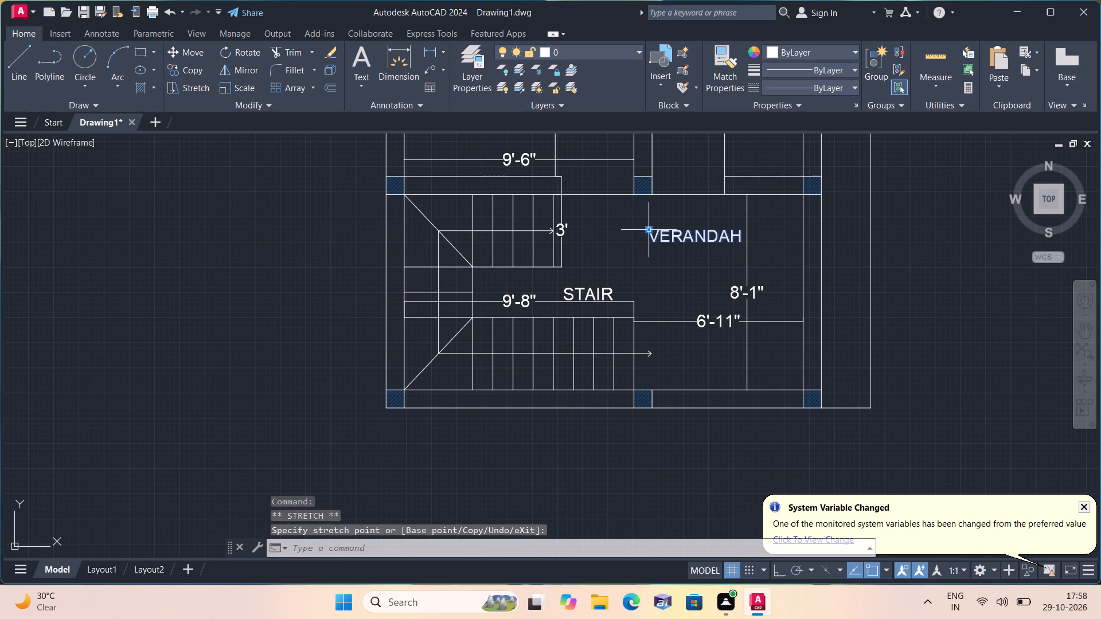
{"action": "middle_click_drag", "start_coordinate": [667, 226], "coordinate": [649, 238]}
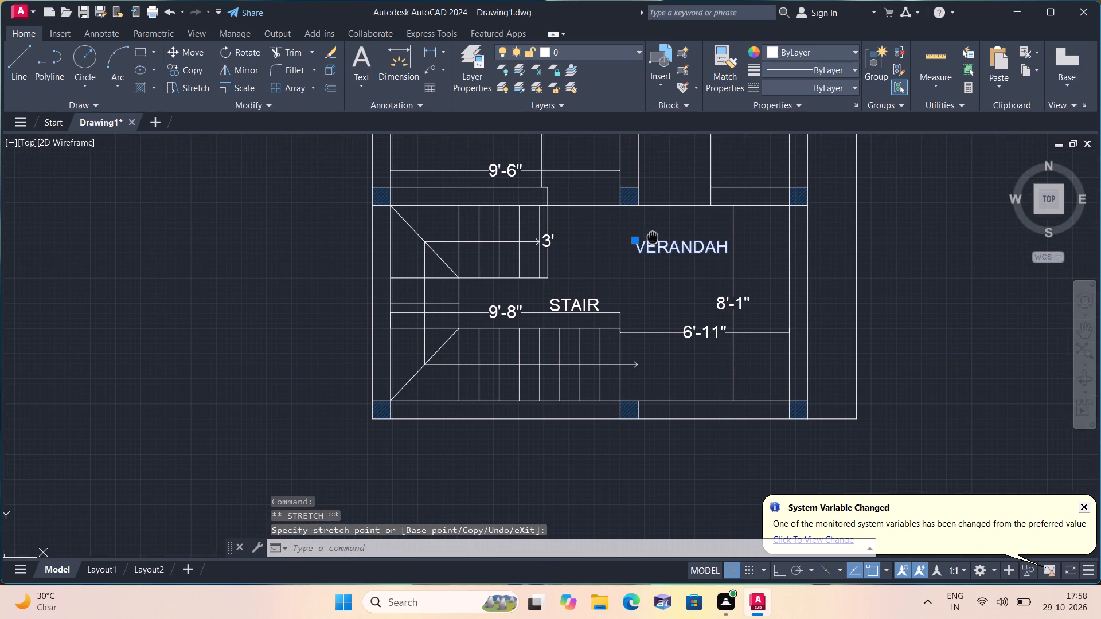
{"action": "middle_click_drag", "start_coordinate": [649, 238], "coordinate": [648, 238]}
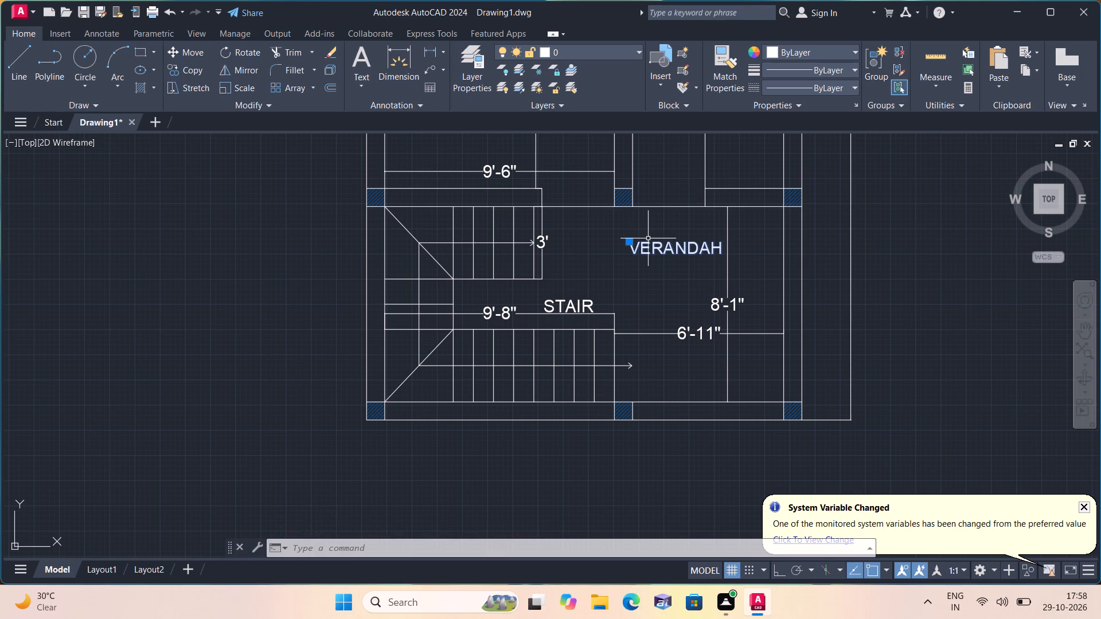
{"action": "middle_click_drag", "start_coordinate": [646, 238], "coordinate": [646, 284]}
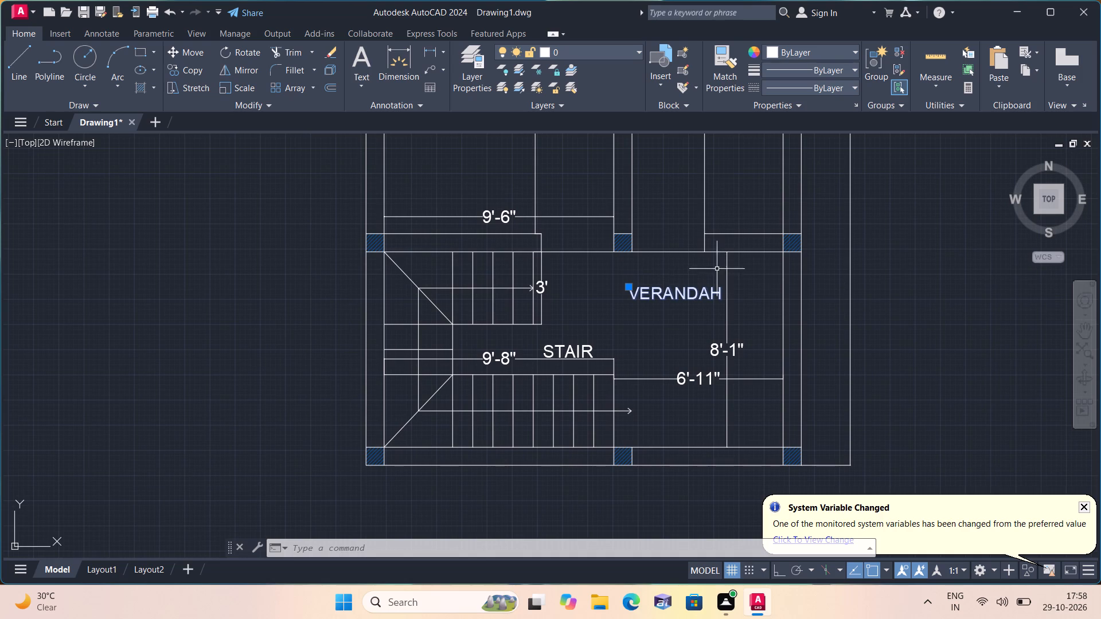
{"action": "middle_click_drag", "start_coordinate": [694, 228], "coordinate": [663, 377]}
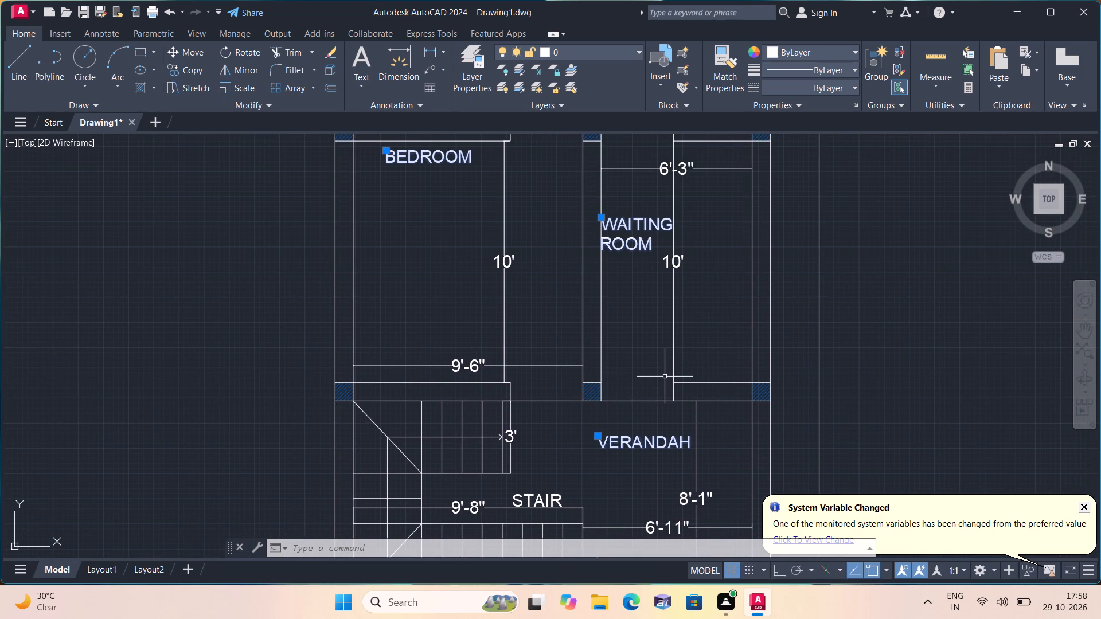
{"action": "key", "text": "Escape"}
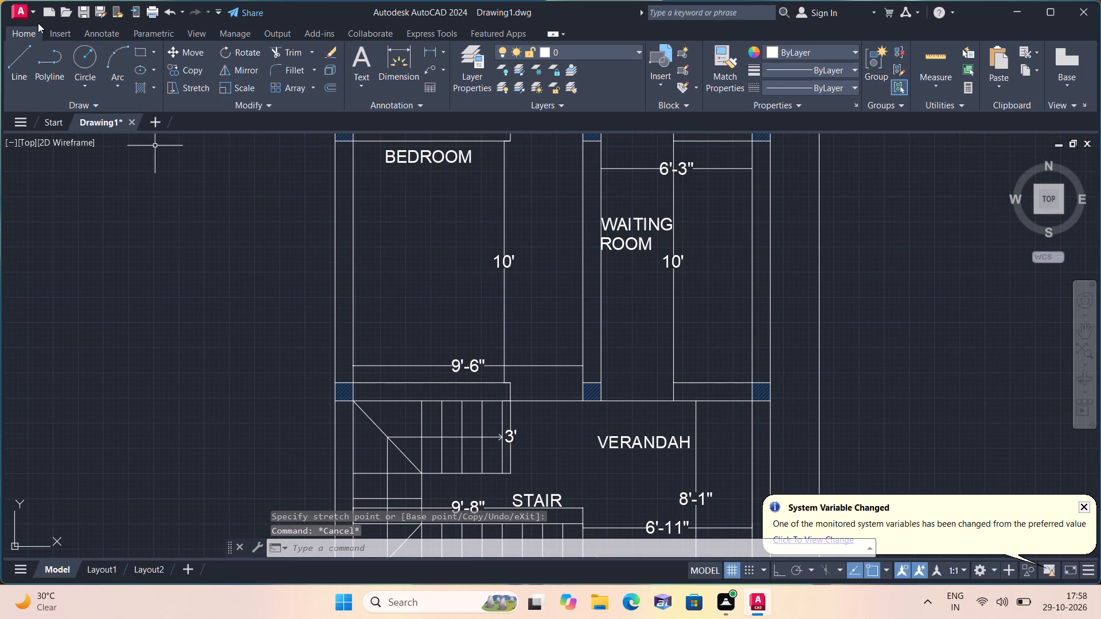
Open the recent drawing dining_sets.dwg.
{"action": "left_click", "coordinate": [18, 14]}
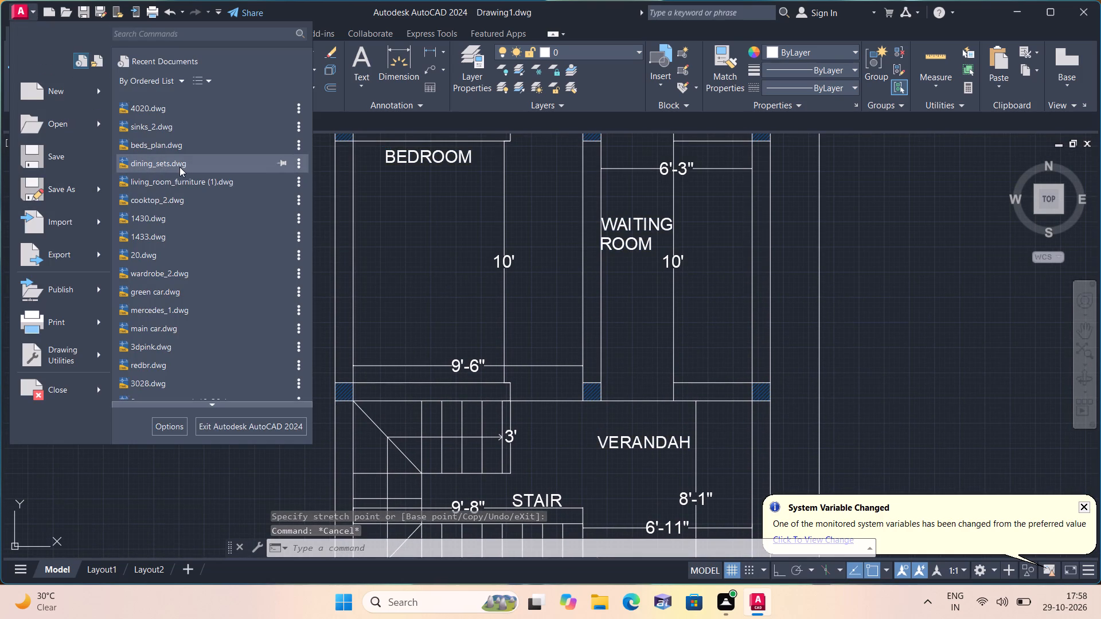
{"action": "left_click", "coordinate": [179, 167]}
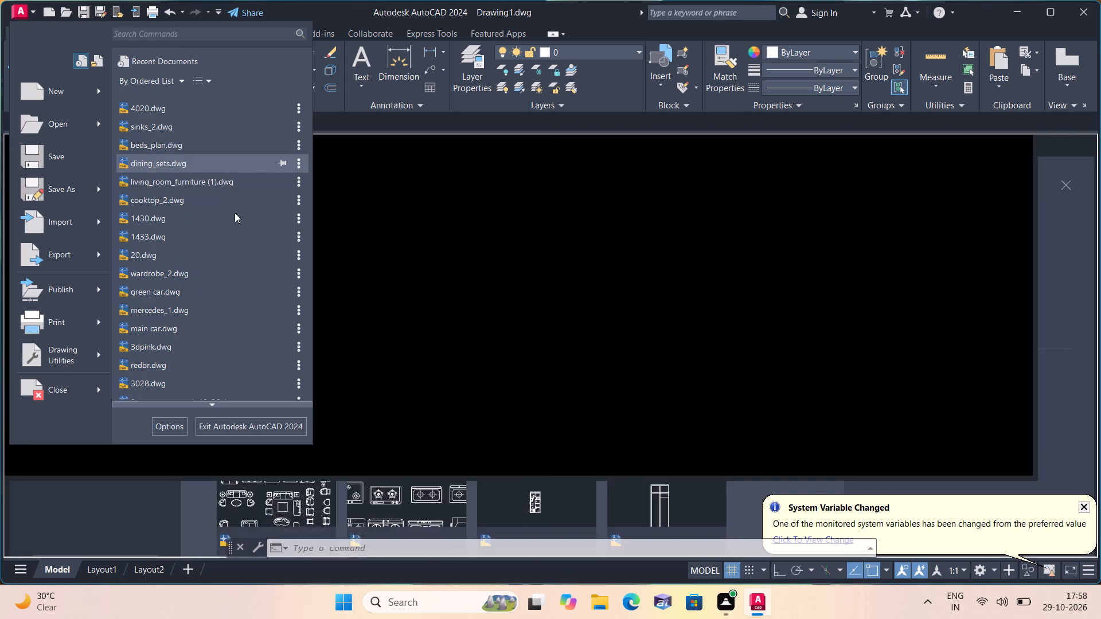
Copy the smaller of the two adjacent square four-chair dining sets in dining_sets.dwg to the clipboard, selecting its table and all chairs.
{"action": "scroll", "coordinate": [290, 302], "scroll_direction": "down", "scroll_amount": 3}
{"action": "middle_click_drag", "start_coordinate": [262, 300], "coordinate": [554, 244]}
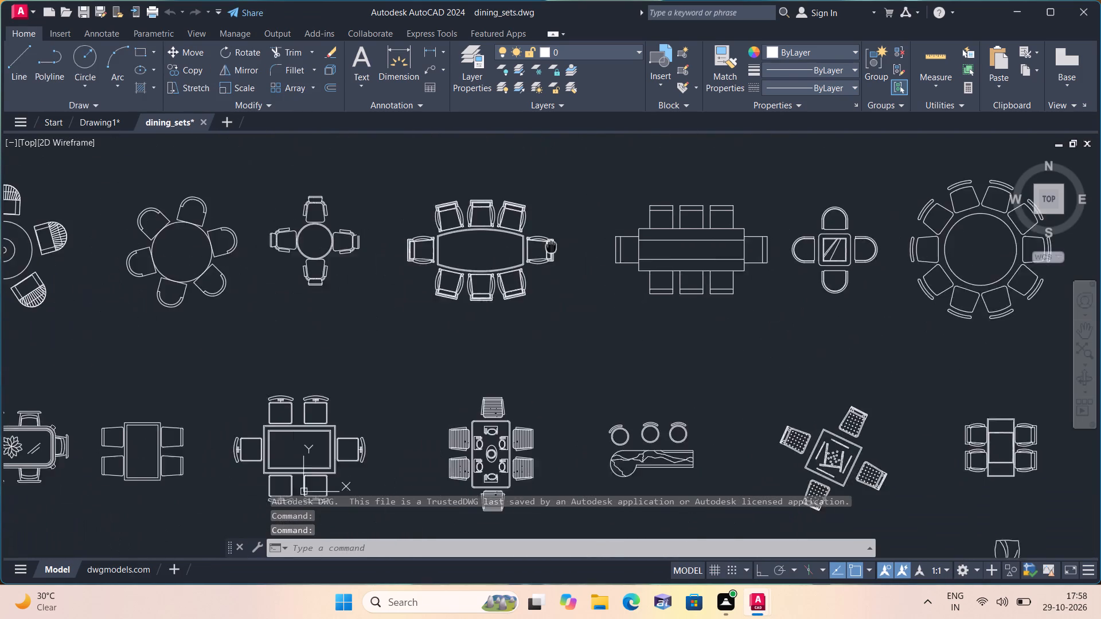
{"action": "middle_click_drag", "start_coordinate": [554, 244], "coordinate": [571, 236]}
{"action": "scroll", "coordinate": [576, 233], "scroll_direction": "down", "scroll_amount": 2}
{"action": "scroll", "coordinate": [329, 381], "scroll_direction": "up", "scroll_amount": 2}
{"action": "scroll", "coordinate": [391, 371], "scroll_direction": "up", "scroll_amount": 1}
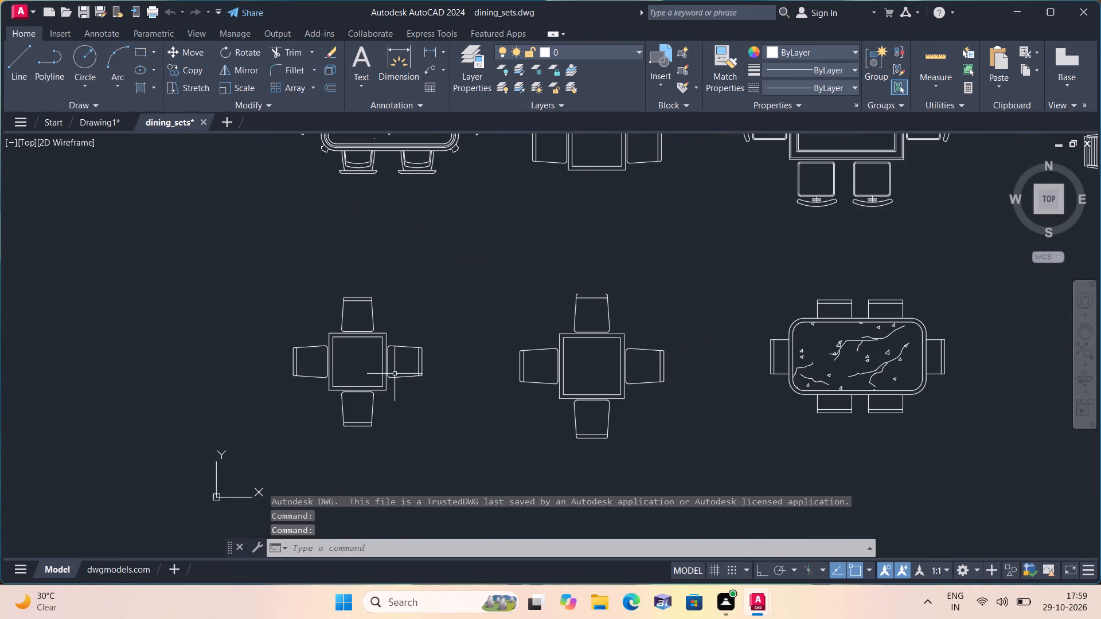
{"action": "left_click", "coordinate": [409, 446]}
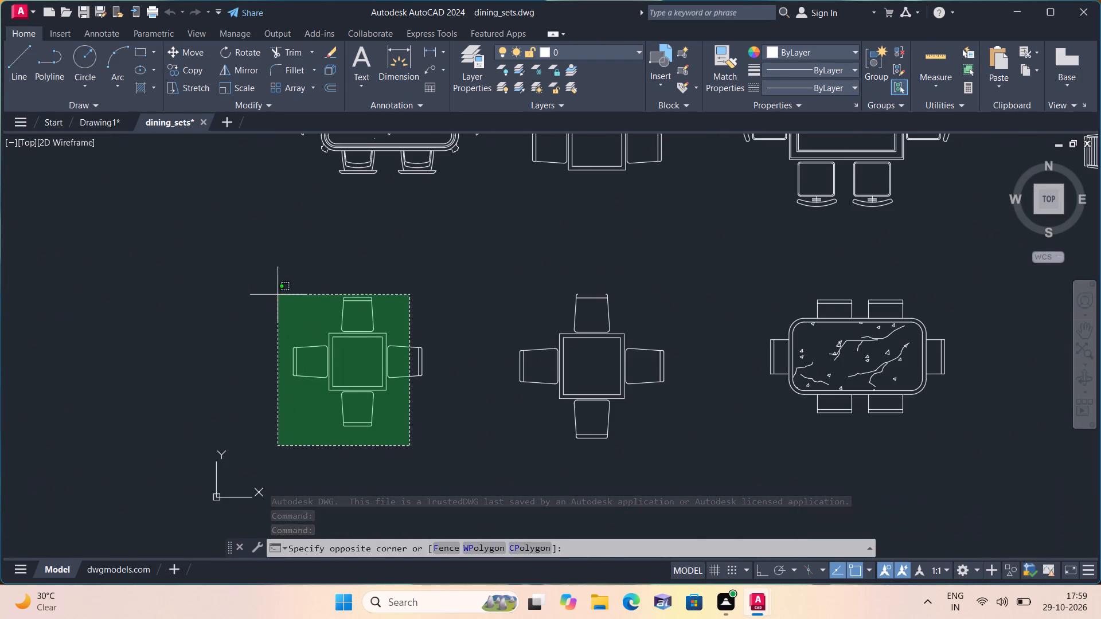
{"action": "left_click", "coordinate": [253, 267]}
{"action": "left_click_drag", "start_coordinate": [440, 393], "coordinate": [432, 377]}
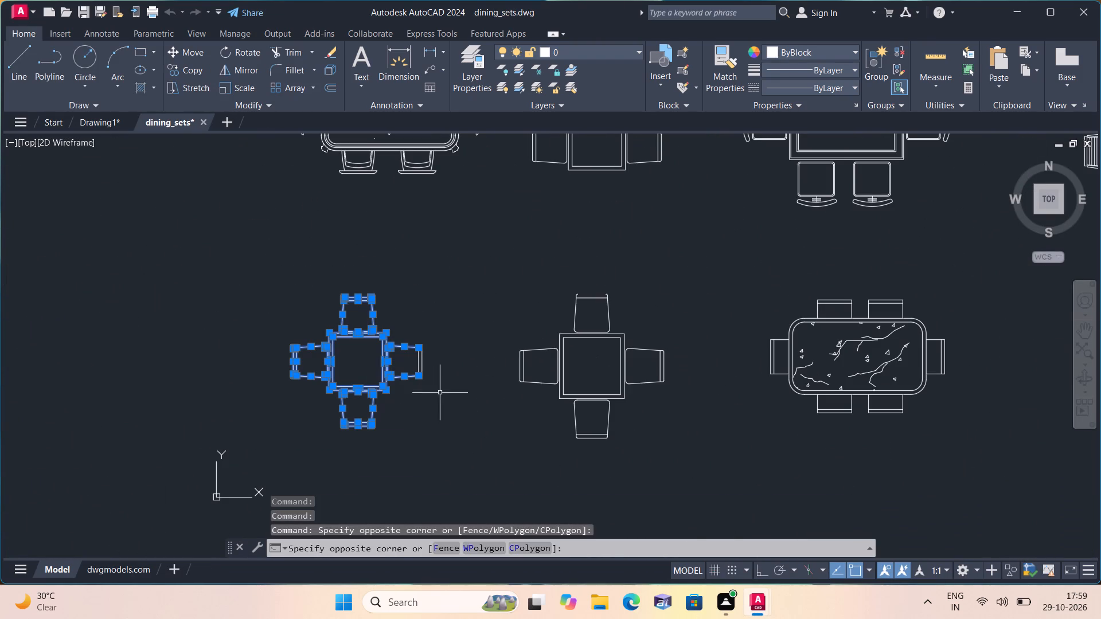
{"action": "left_click", "coordinate": [381, 288]}
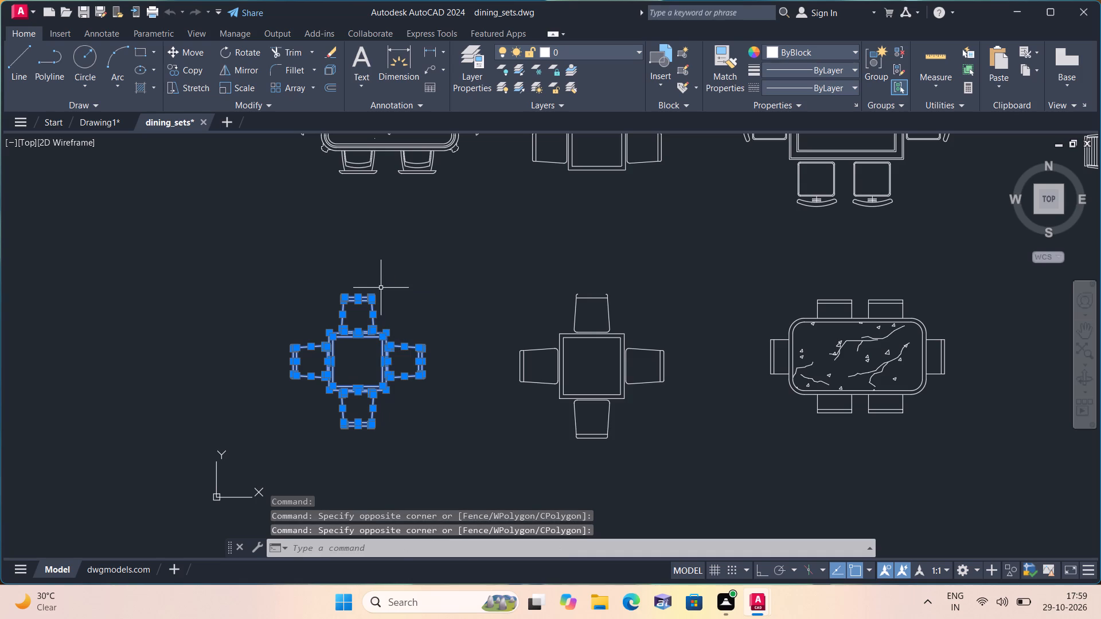
{"action": "key", "text": "ctrl+c"}
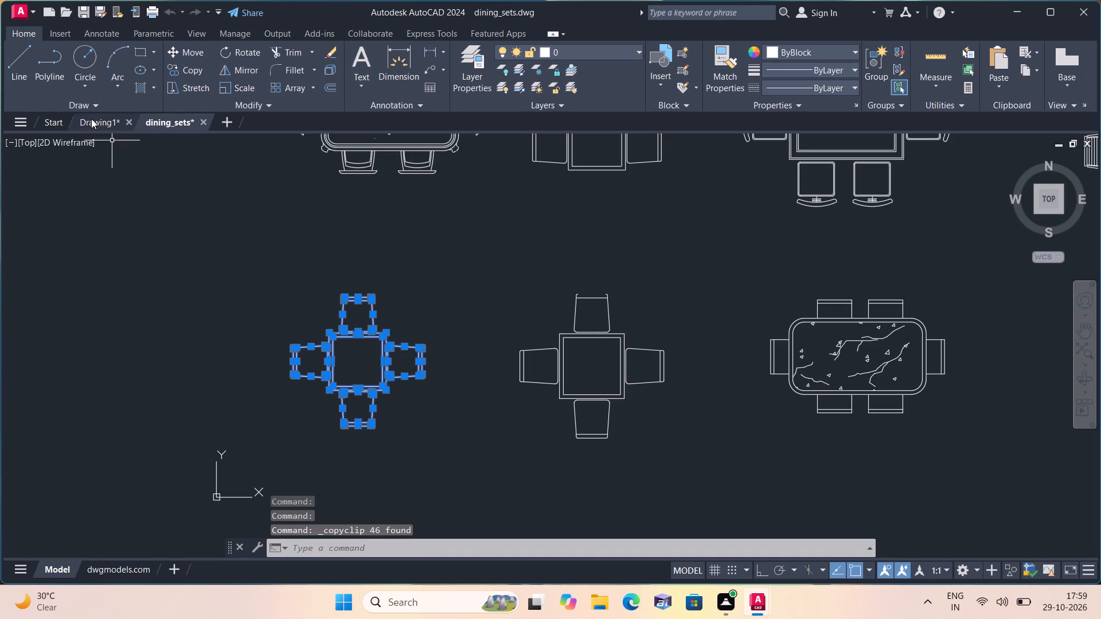
Switch to Drawing1 and paste the copied dining set in the empty area east of the floor plan.
{"action": "left_click", "coordinate": [91, 119]}
{"action": "key", "text": "ctrl+v"}
{"action": "scroll", "coordinate": [221, 298], "scroll_direction": "down", "scroll_amount": 4, "text": "ctrl"}
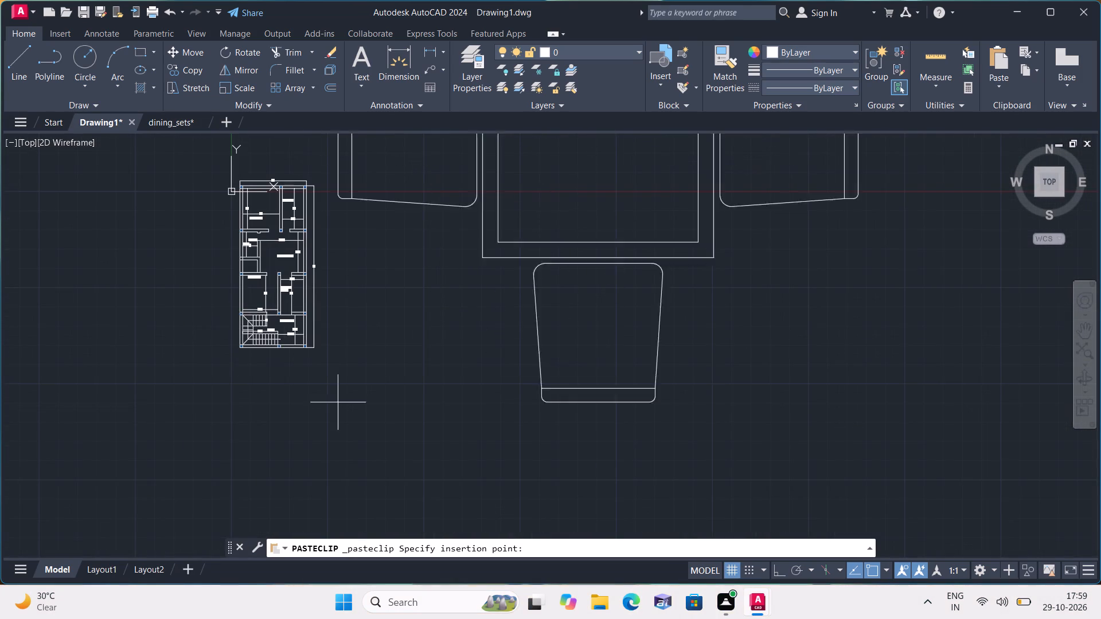
{"action": "left_click", "coordinate": [409, 428]}
Scale the pasted dining set down freehand about a point inside its table so it suits the floor plan.
{"action": "middle_click_drag", "start_coordinate": [421, 363], "coordinate": [325, 394]}
{"action": "scroll", "coordinate": [326, 395], "scroll_direction": "down", "scroll_amount": 2}
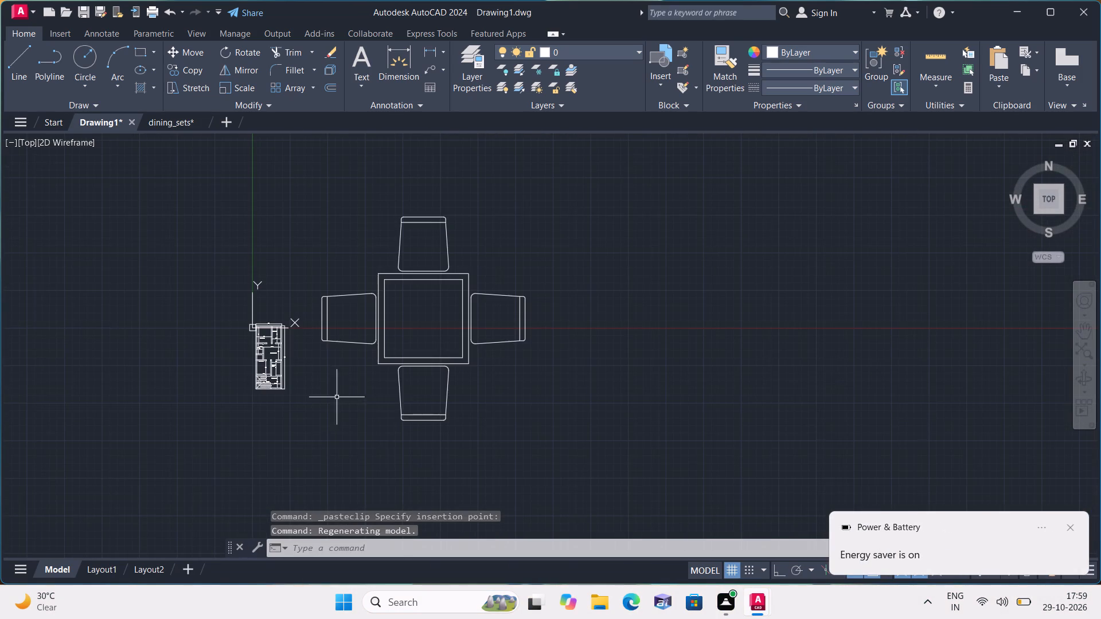
{"action": "left_click_drag", "start_coordinate": [540, 440], "coordinate": [530, 432]}
{"action": "left_click", "coordinate": [313, 199]}
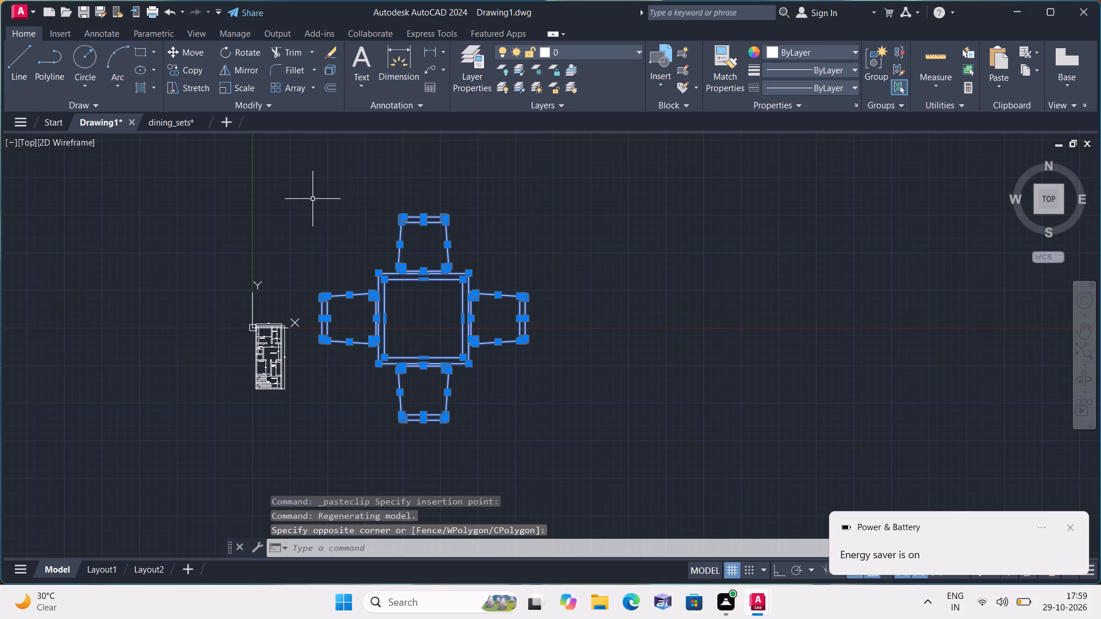
{"action": "left_click", "coordinate": [237, 85]}
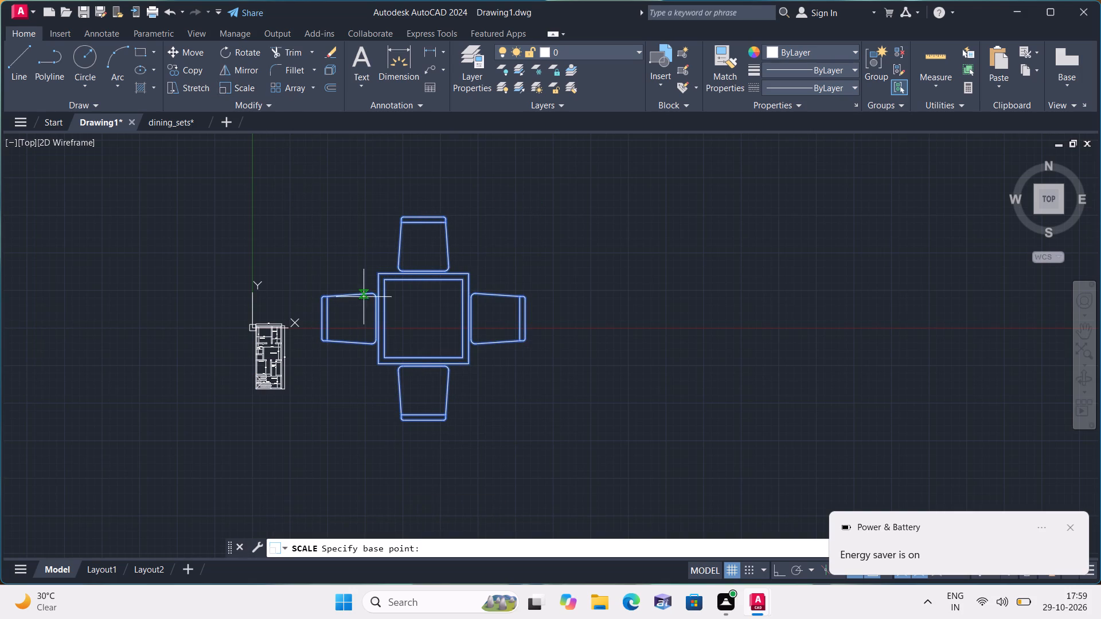
{"action": "scroll", "coordinate": [419, 339], "scroll_direction": "up", "scroll_amount": 1}
{"action": "left_click", "coordinate": [418, 336]}
{"action": "scroll", "coordinate": [418, 336], "scroll_direction": "up", "scroll_amount": 1}
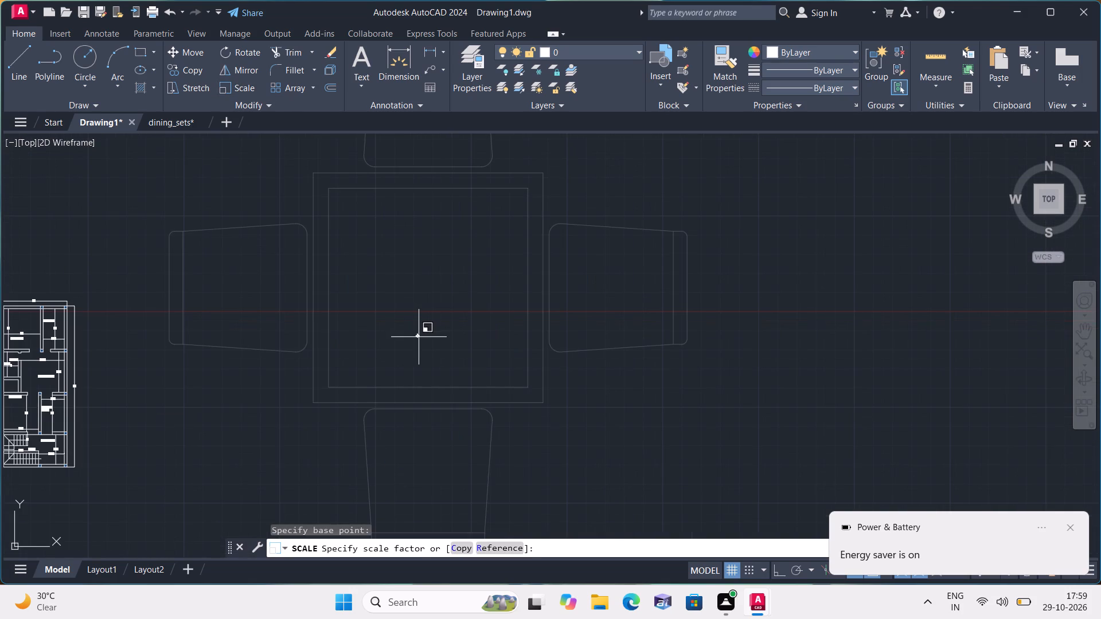
{"action": "left_click", "coordinate": [420, 338]}
Move the scaled-down dining set into the HALL+DINING room, just above the 9'-3" dimension text.
{"action": "left_click", "coordinate": [434, 346]}
{"action": "left_click", "coordinate": [372, 286]}
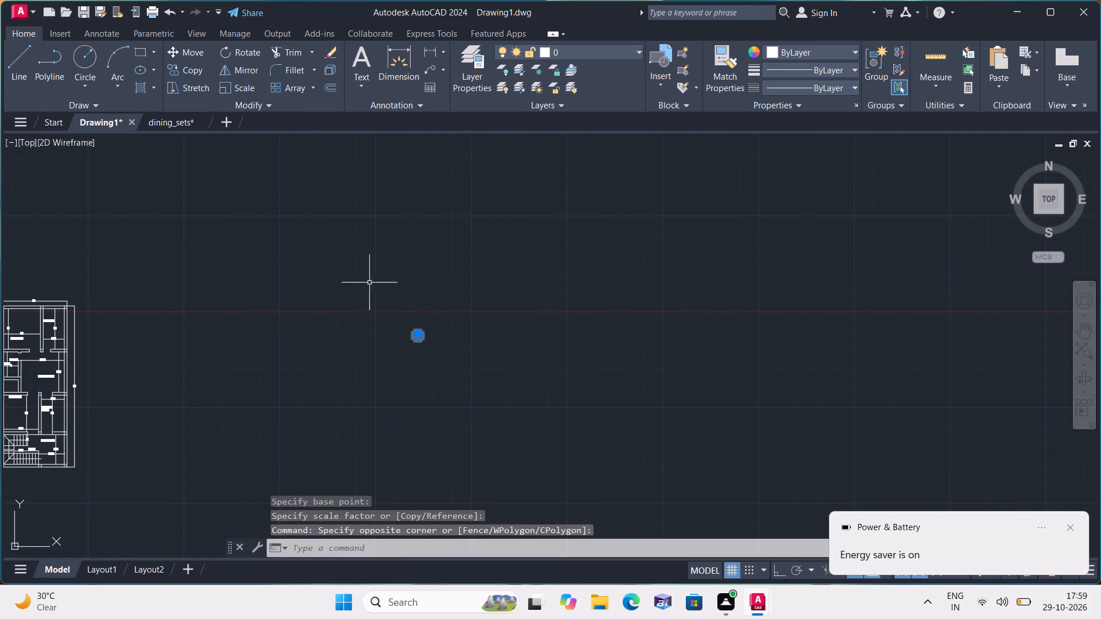
{"action": "left_click", "coordinate": [184, 50]}
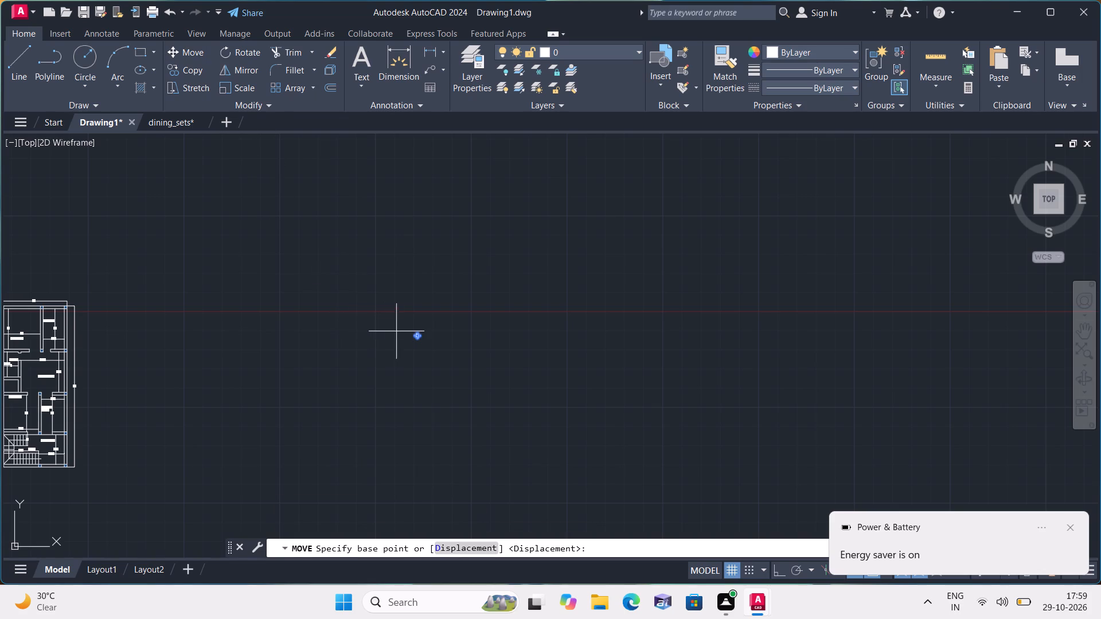
{"action": "left_click", "coordinate": [408, 343]}
{"action": "scroll", "coordinate": [36, 366], "scroll_direction": "up", "scroll_amount": 3}
{"action": "middle_click_drag", "start_coordinate": [38, 378], "coordinate": [297, 285]}
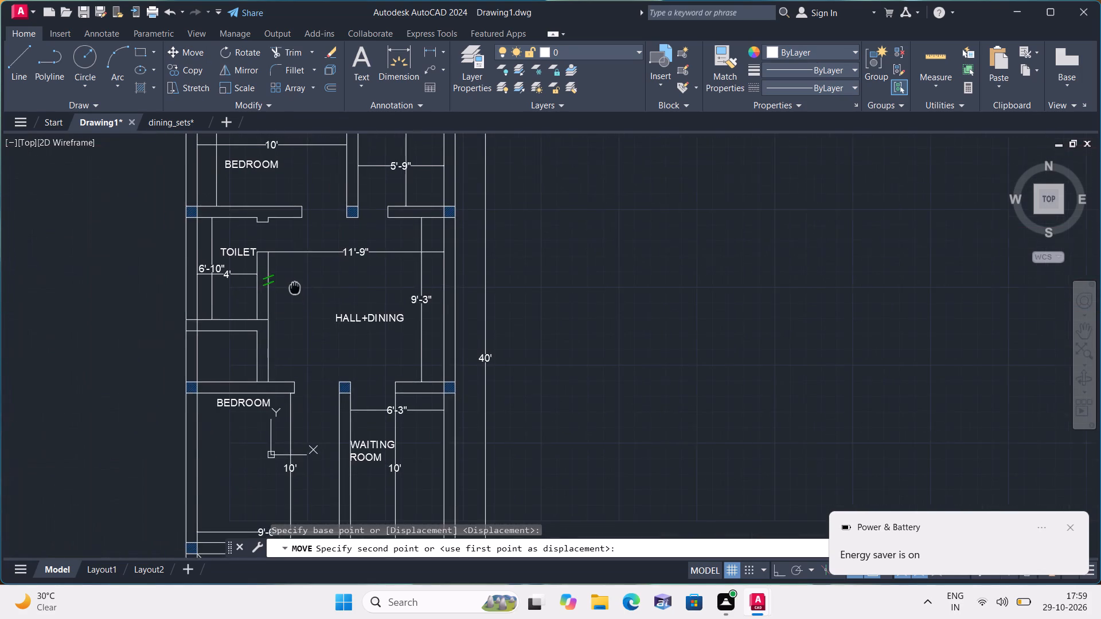
{"action": "scroll", "coordinate": [419, 324], "scroll_direction": "up", "scroll_amount": 1}
{"action": "middle_click_drag", "start_coordinate": [368, 292], "coordinate": [381, 320]}
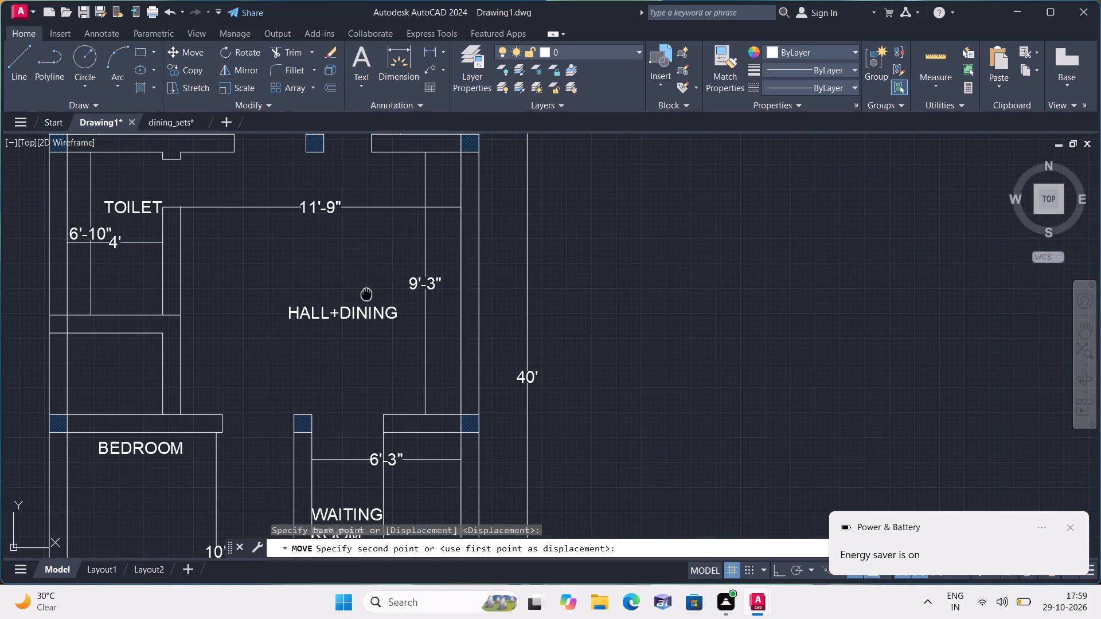
{"action": "middle_click_drag", "start_coordinate": [381, 320], "coordinate": [389, 339]}
{"action": "left_click", "coordinate": [381, 363]}
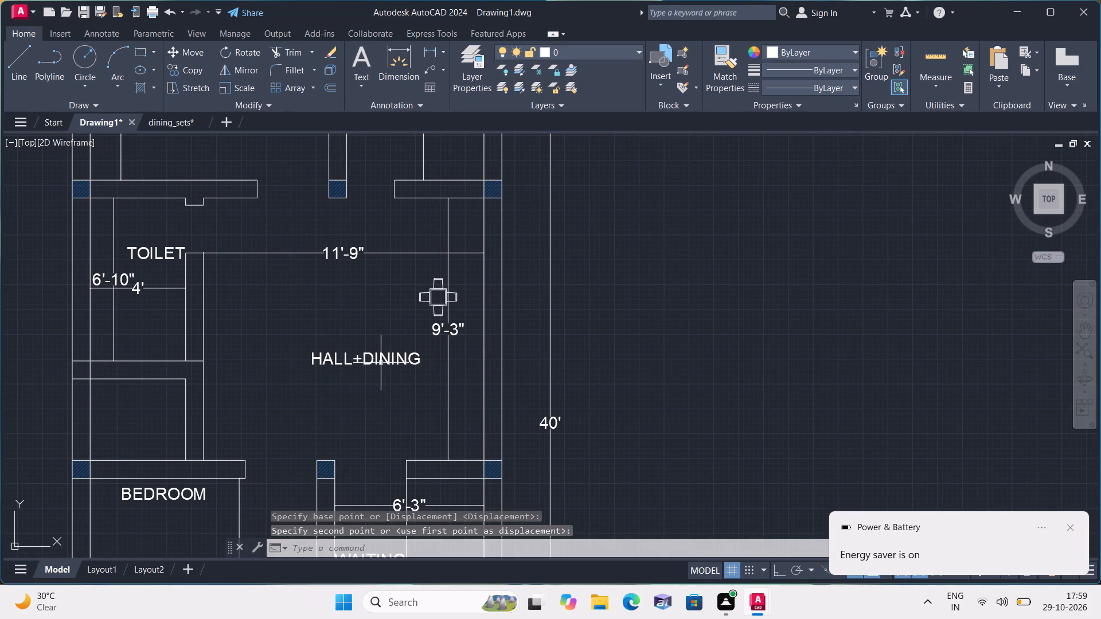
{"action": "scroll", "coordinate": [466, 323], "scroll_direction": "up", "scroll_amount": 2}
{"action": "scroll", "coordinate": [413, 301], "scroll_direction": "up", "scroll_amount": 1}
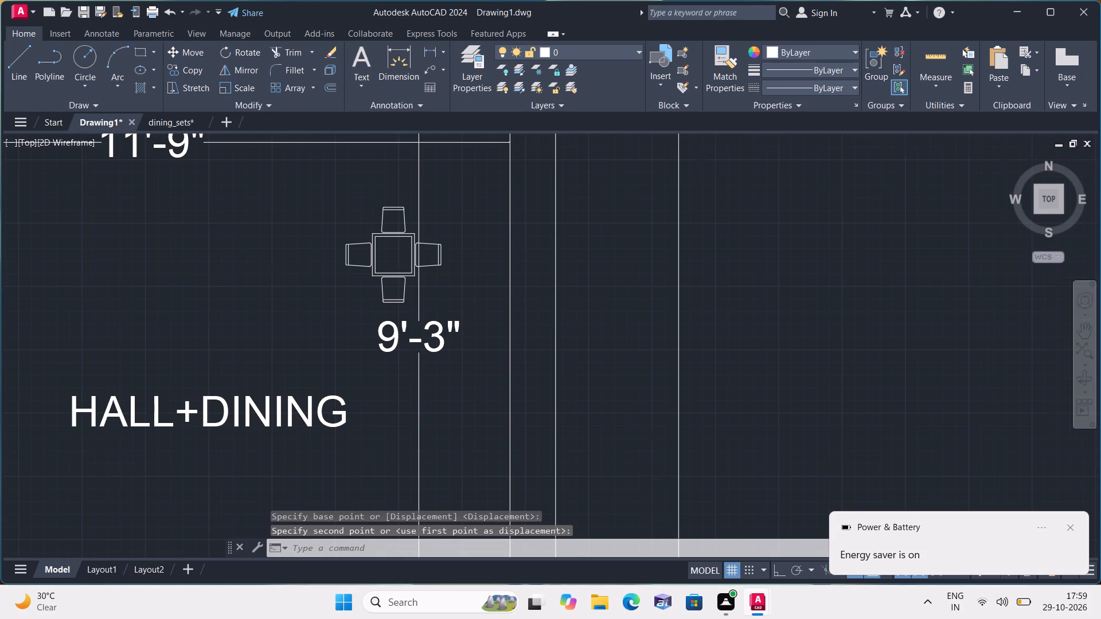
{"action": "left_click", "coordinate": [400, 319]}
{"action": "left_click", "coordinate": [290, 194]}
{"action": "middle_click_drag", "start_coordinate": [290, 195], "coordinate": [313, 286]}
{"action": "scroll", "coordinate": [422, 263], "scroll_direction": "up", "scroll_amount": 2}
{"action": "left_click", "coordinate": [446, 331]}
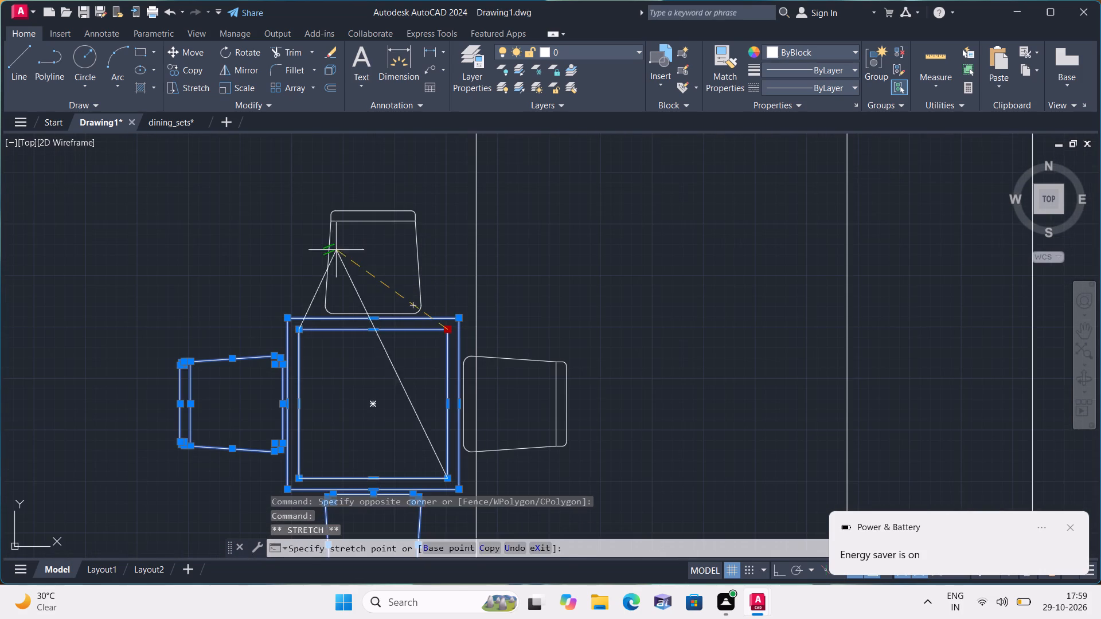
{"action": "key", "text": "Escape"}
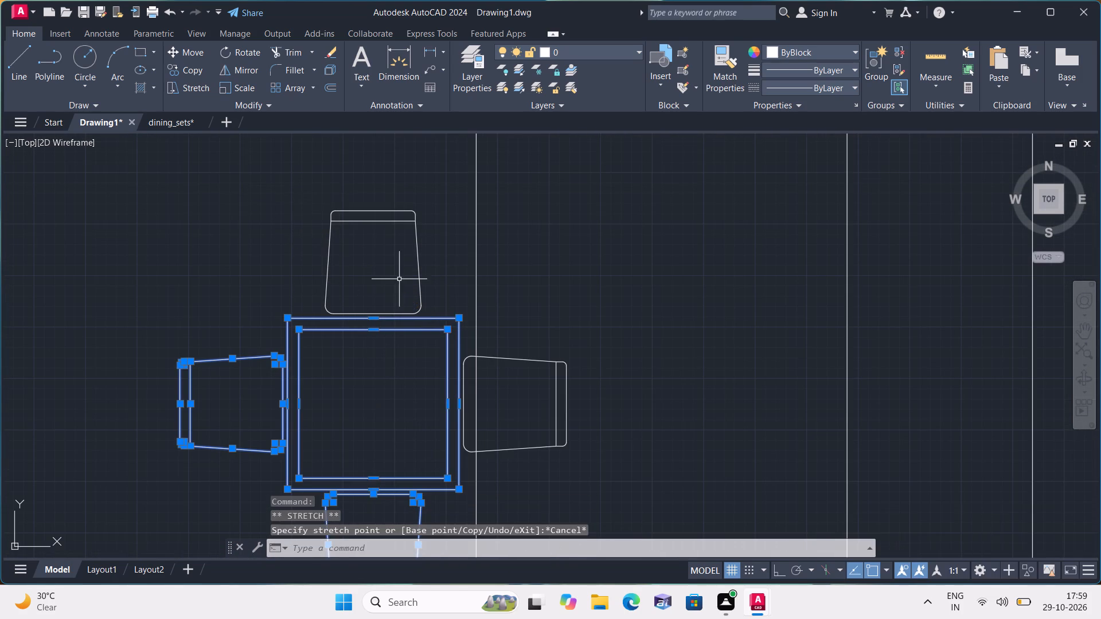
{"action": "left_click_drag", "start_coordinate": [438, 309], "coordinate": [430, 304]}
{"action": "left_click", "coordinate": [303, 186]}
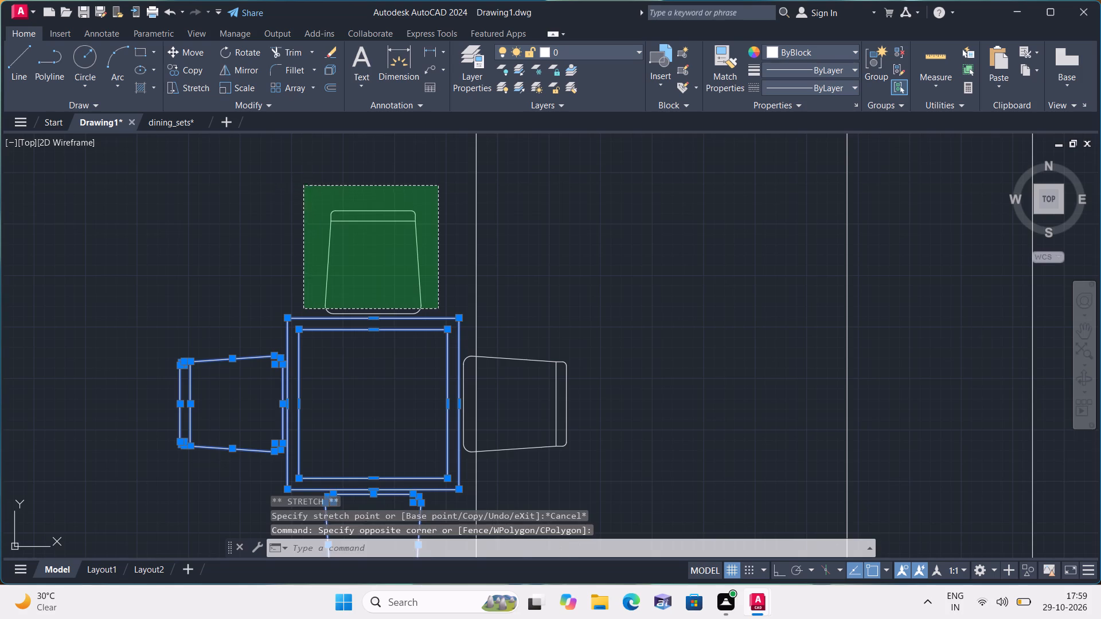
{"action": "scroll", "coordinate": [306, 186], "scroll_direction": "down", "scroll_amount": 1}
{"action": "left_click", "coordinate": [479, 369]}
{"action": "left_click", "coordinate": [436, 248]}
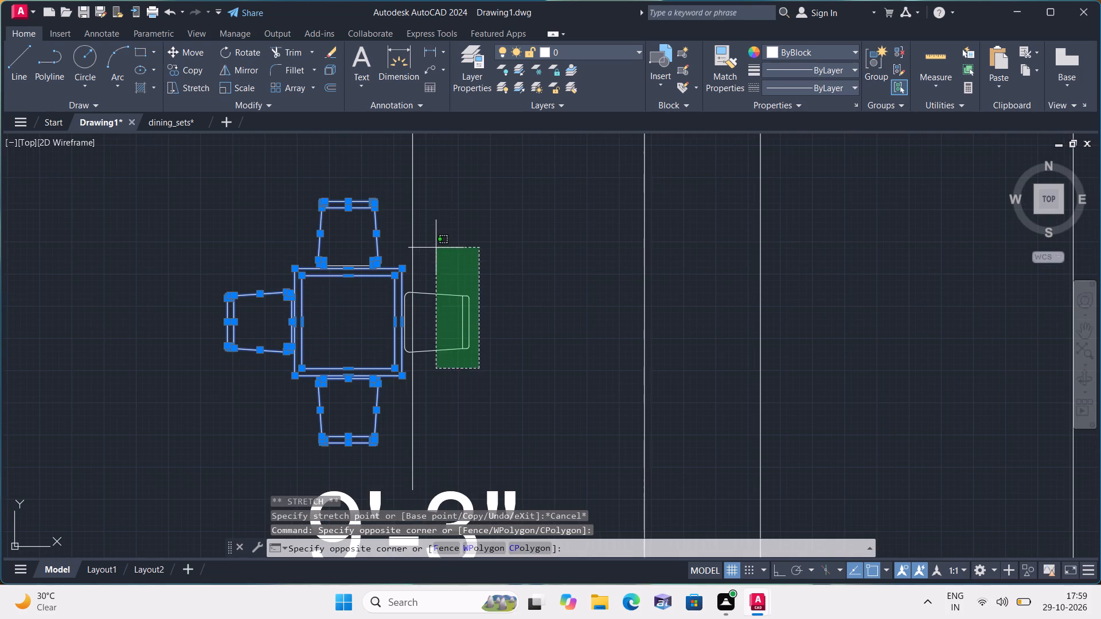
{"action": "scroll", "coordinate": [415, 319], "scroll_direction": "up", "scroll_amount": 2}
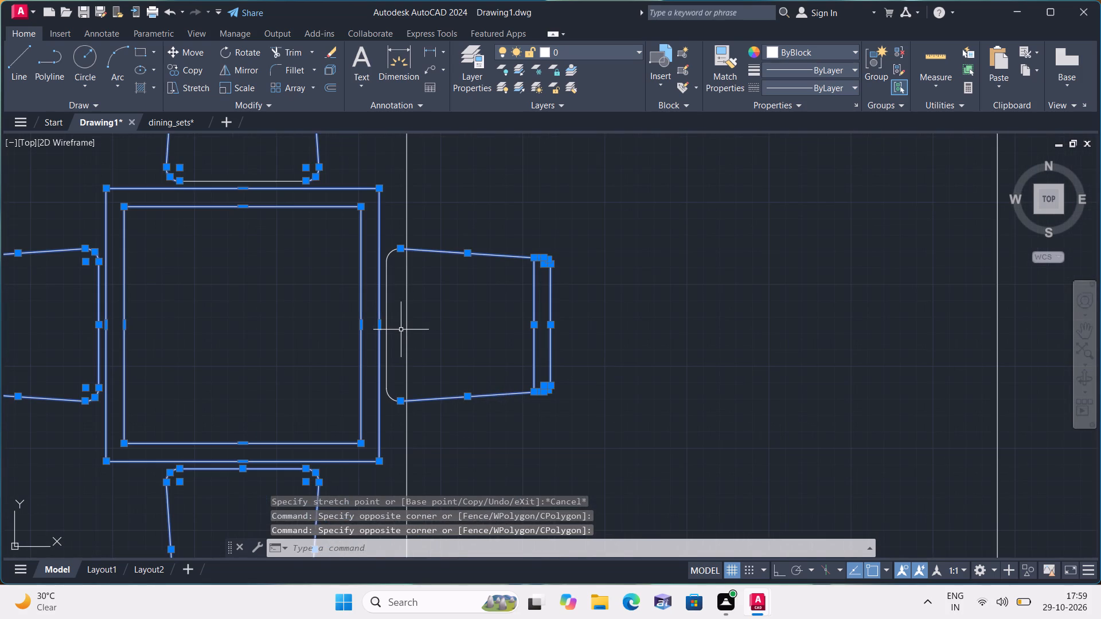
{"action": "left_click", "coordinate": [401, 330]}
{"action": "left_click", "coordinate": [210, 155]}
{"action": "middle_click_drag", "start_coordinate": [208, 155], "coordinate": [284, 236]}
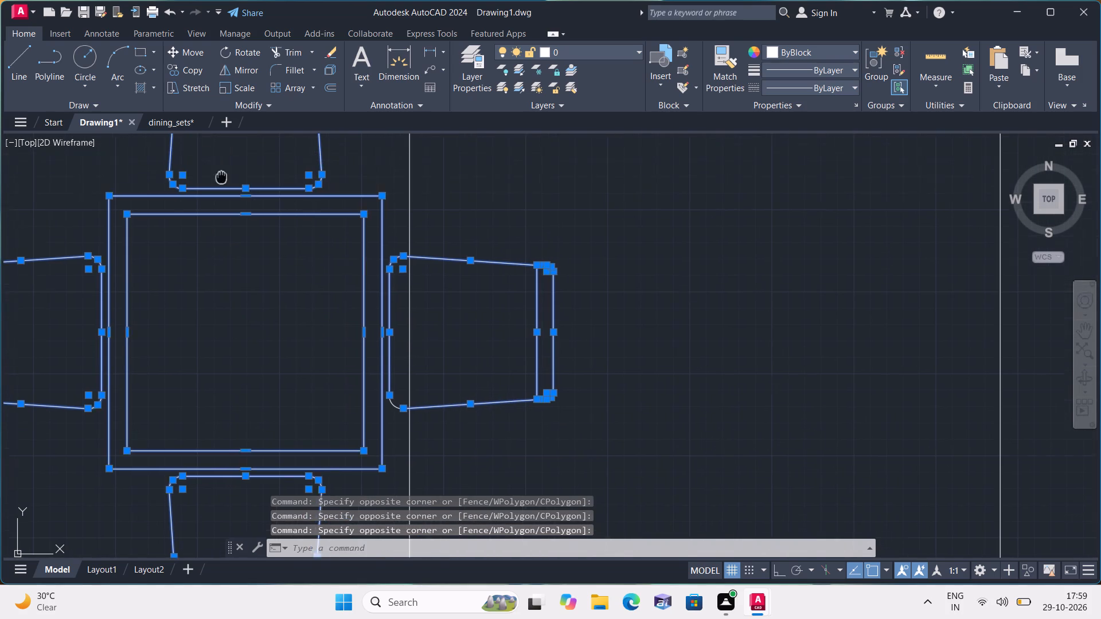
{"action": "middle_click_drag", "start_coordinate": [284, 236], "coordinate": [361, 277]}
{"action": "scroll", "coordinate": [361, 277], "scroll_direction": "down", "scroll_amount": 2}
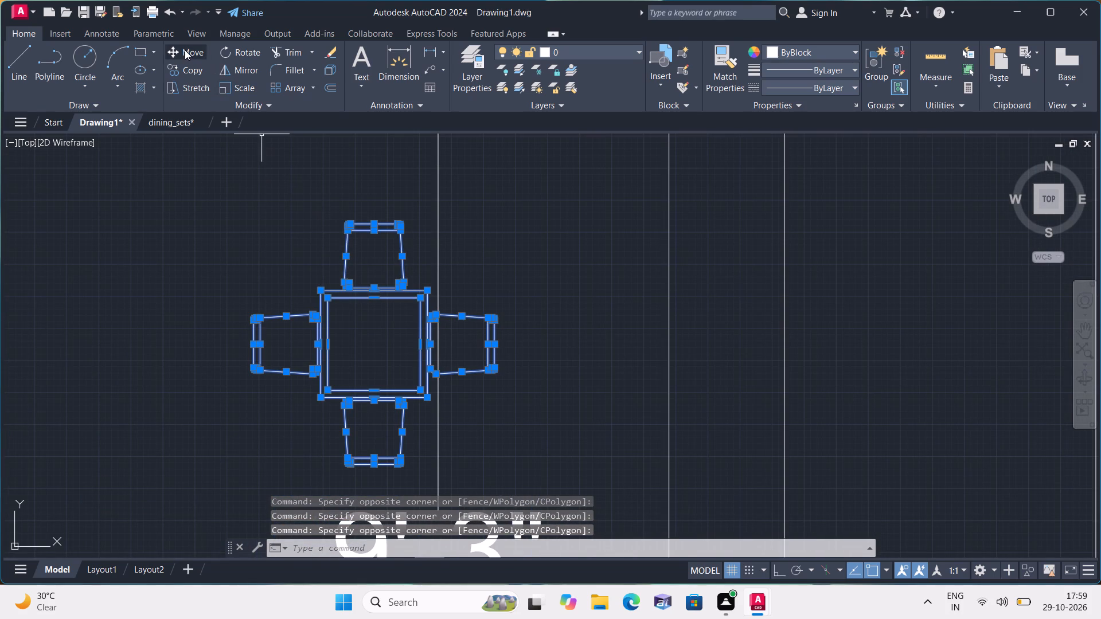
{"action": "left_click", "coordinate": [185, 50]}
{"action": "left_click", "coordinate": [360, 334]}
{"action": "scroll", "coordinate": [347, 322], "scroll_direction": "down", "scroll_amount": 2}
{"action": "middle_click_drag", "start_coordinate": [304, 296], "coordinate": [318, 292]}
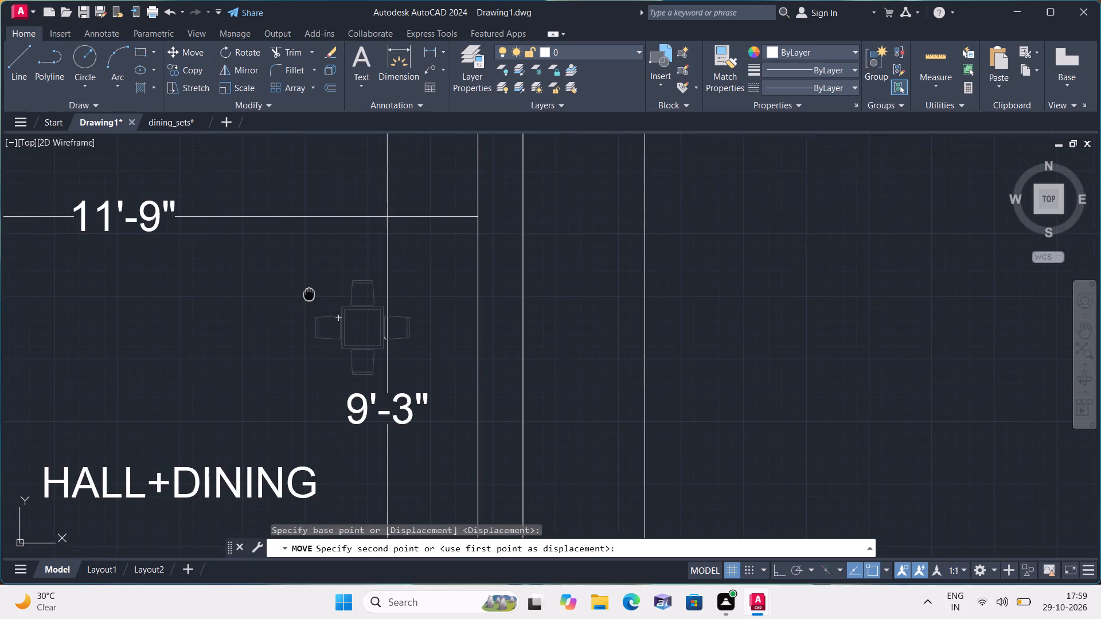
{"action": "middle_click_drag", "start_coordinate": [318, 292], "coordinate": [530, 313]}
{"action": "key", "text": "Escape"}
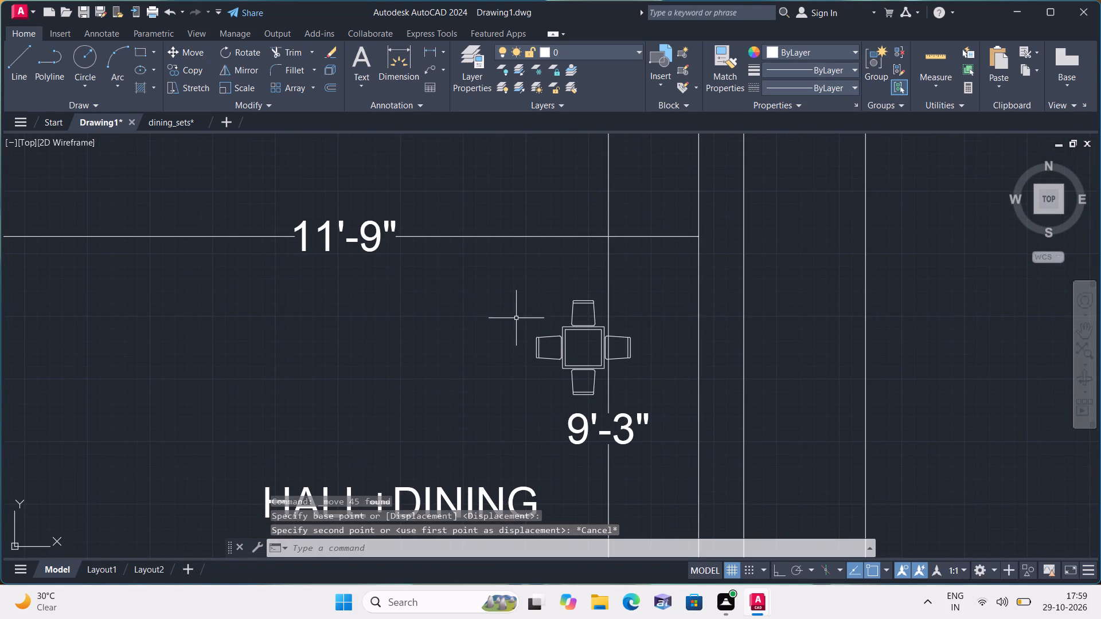
Move the complete four-chair dining set west in the HALL+DINING room, clear of the 9'-3" dimension line and below the 11'-9" dimension.
{"action": "scroll", "coordinate": [642, 385], "scroll_direction": "up", "scroll_amount": 2}
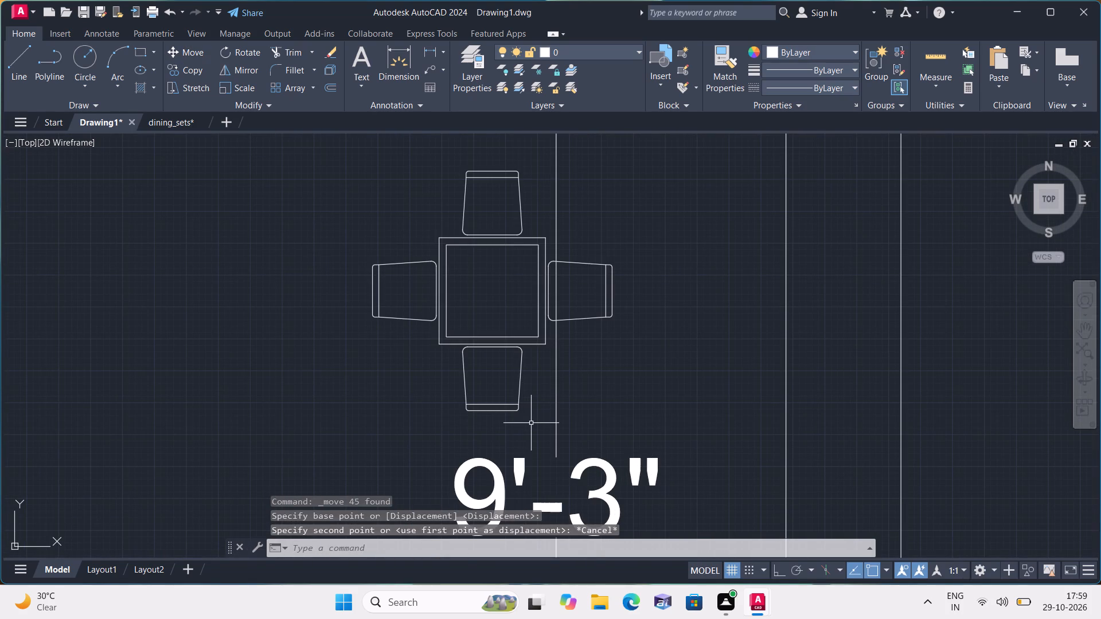
{"action": "left_click_drag", "start_coordinate": [538, 425], "coordinate": [525, 409]}
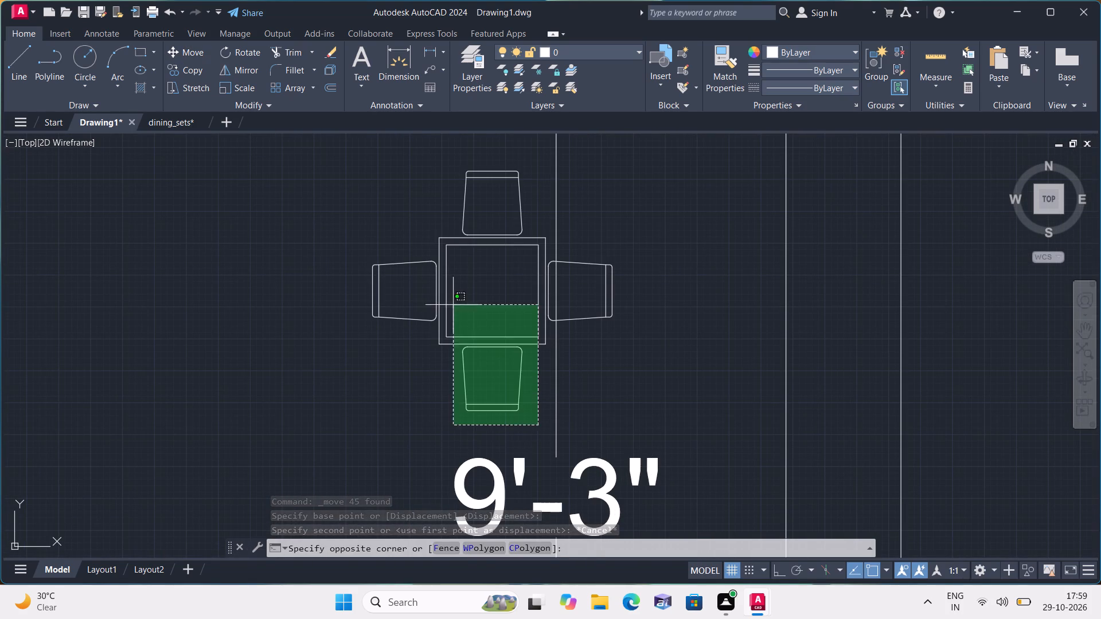
{"action": "left_click", "coordinate": [334, 166]}
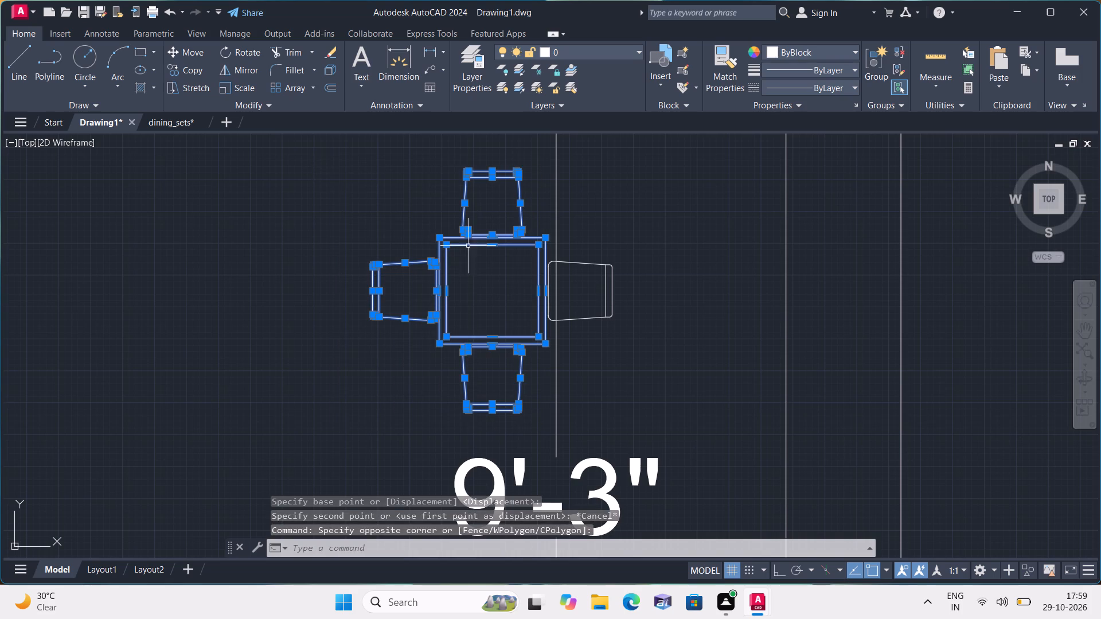
{"action": "scroll", "coordinate": [601, 339], "scroll_direction": "up", "scroll_amount": 2}
{"action": "left_click_drag", "start_coordinate": [702, 371], "coordinate": [700, 366]}
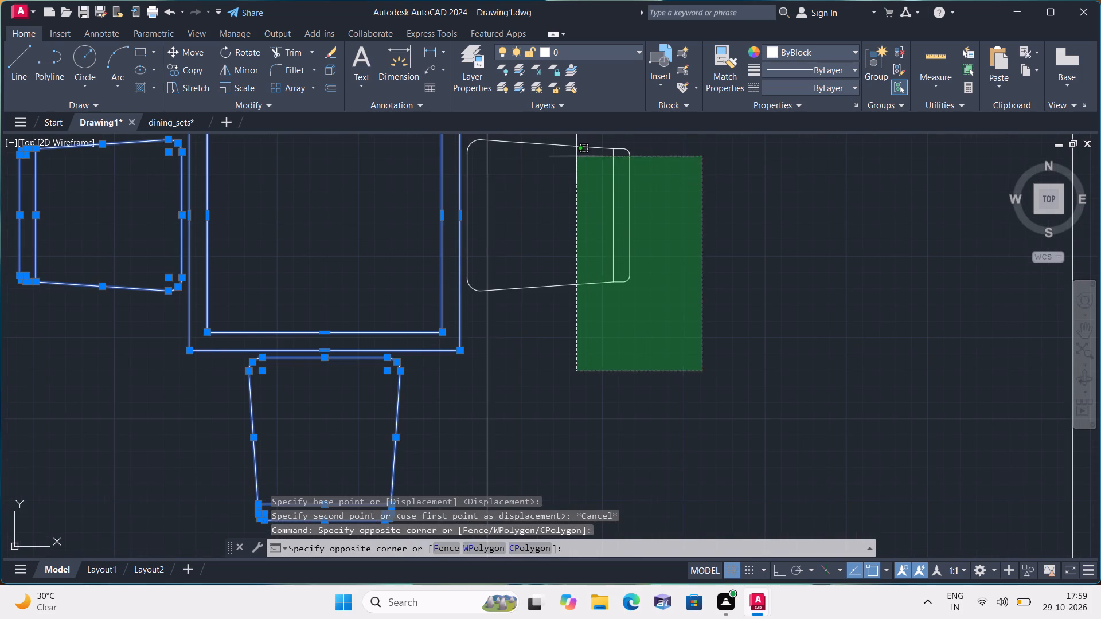
{"action": "left_click", "coordinate": [569, 142]}
{"action": "scroll", "coordinate": [487, 244], "scroll_direction": "up", "scroll_amount": 3}
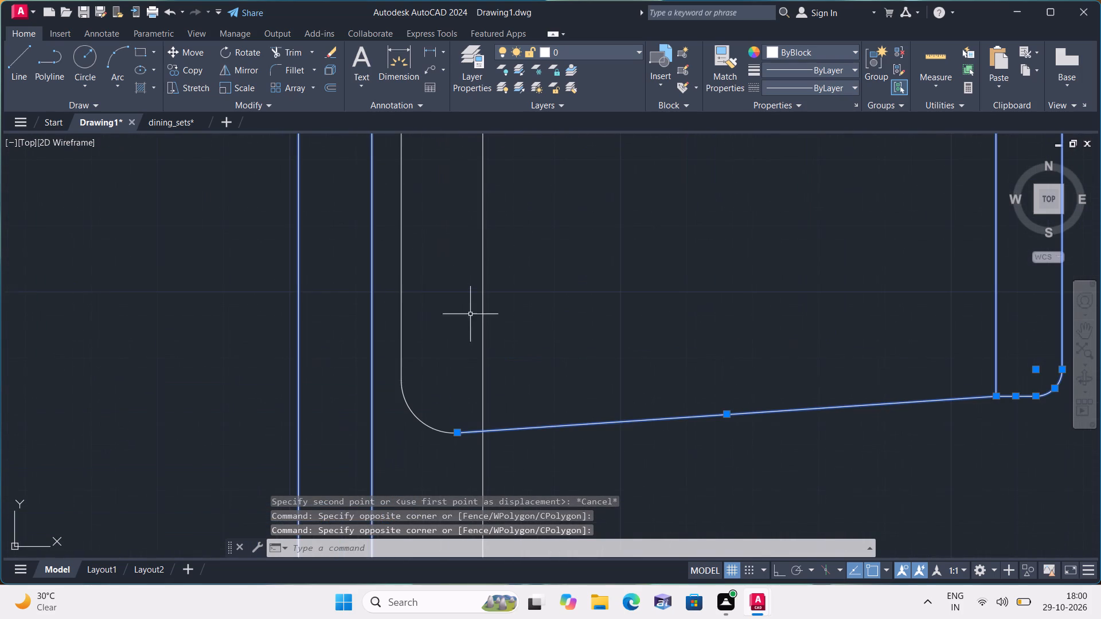
{"action": "left_click", "coordinate": [437, 447]}
{"action": "left_click", "coordinate": [386, 269]}
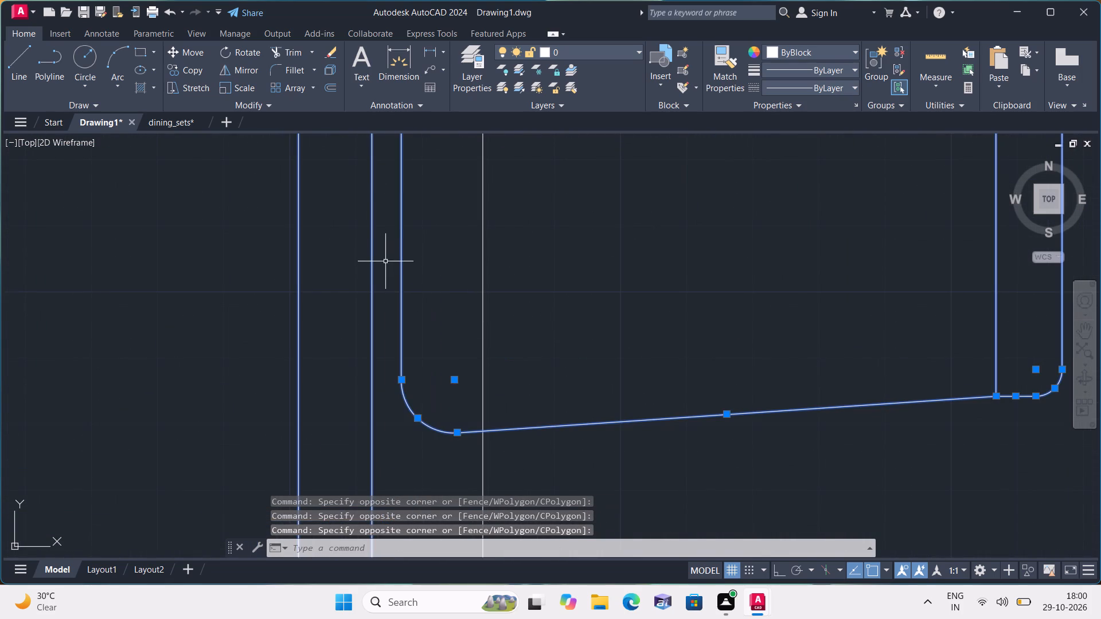
{"action": "scroll", "coordinate": [398, 193], "scroll_direction": "down", "scroll_amount": 1}
{"action": "middle_click_drag", "start_coordinate": [398, 193], "coordinate": [440, 397]}
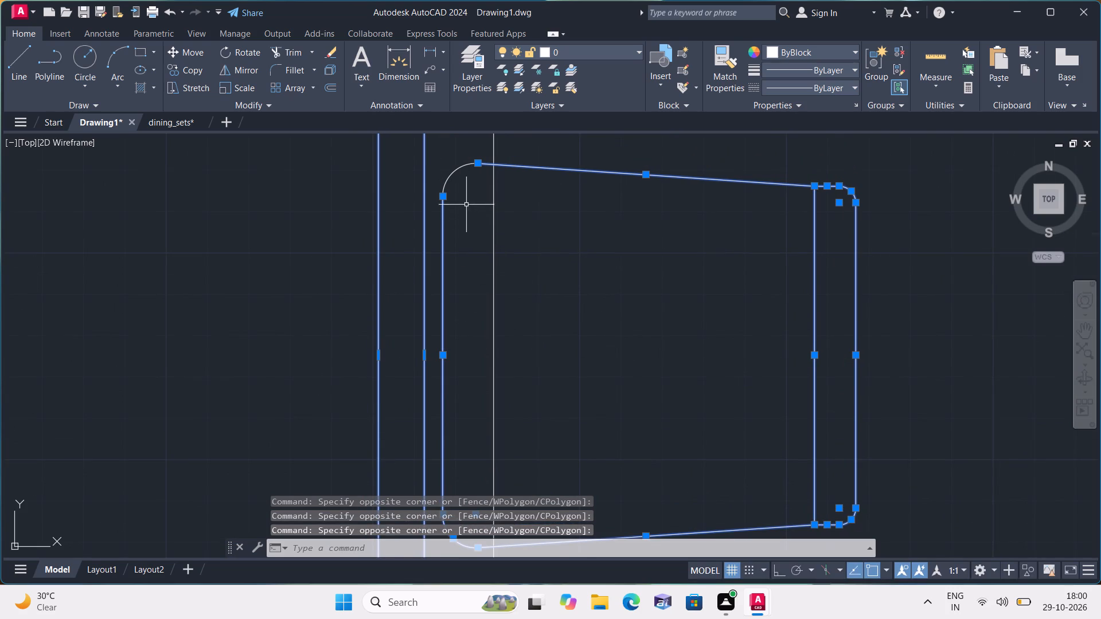
{"action": "left_click", "coordinate": [462, 205]}
{"action": "left_click", "coordinate": [391, 159]}
{"action": "scroll", "coordinate": [391, 160], "scroll_direction": "down", "scroll_amount": 1}
{"action": "middle_click_drag", "start_coordinate": [304, 196], "coordinate": [329, 226]}
{"action": "scroll", "coordinate": [307, 202], "scroll_direction": "down", "scroll_amount": 2}
{"action": "left_click", "coordinate": [183, 51]}
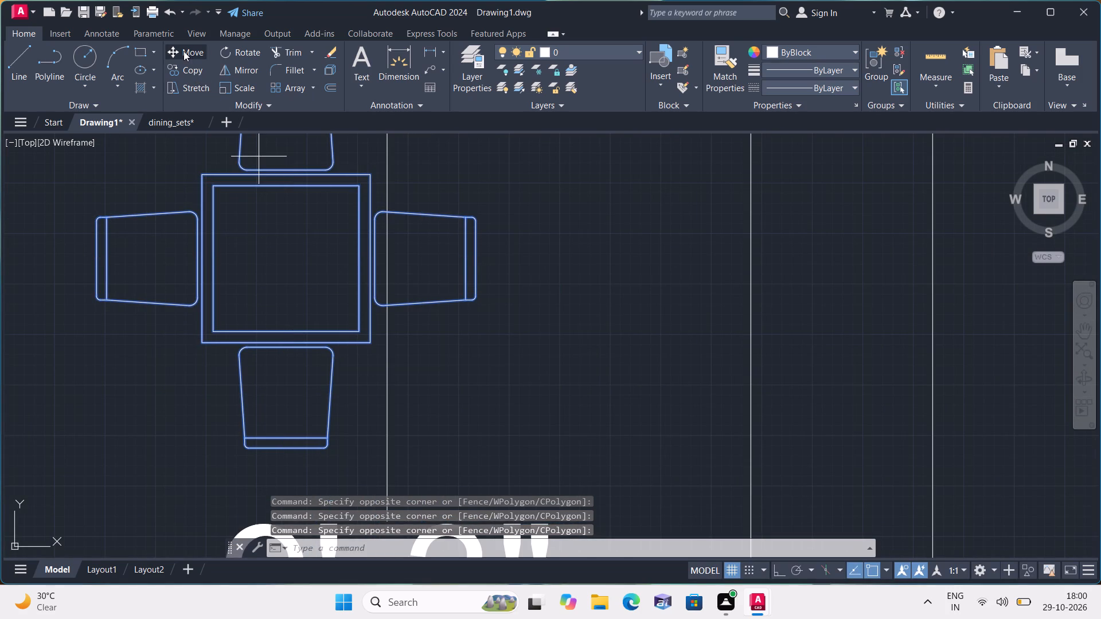
{"action": "left_click", "coordinate": [267, 221]}
{"action": "scroll", "coordinate": [240, 226], "scroll_direction": "down", "scroll_amount": 2}
{"action": "middle_click_drag", "start_coordinate": [228, 227], "coordinate": [473, 253]}
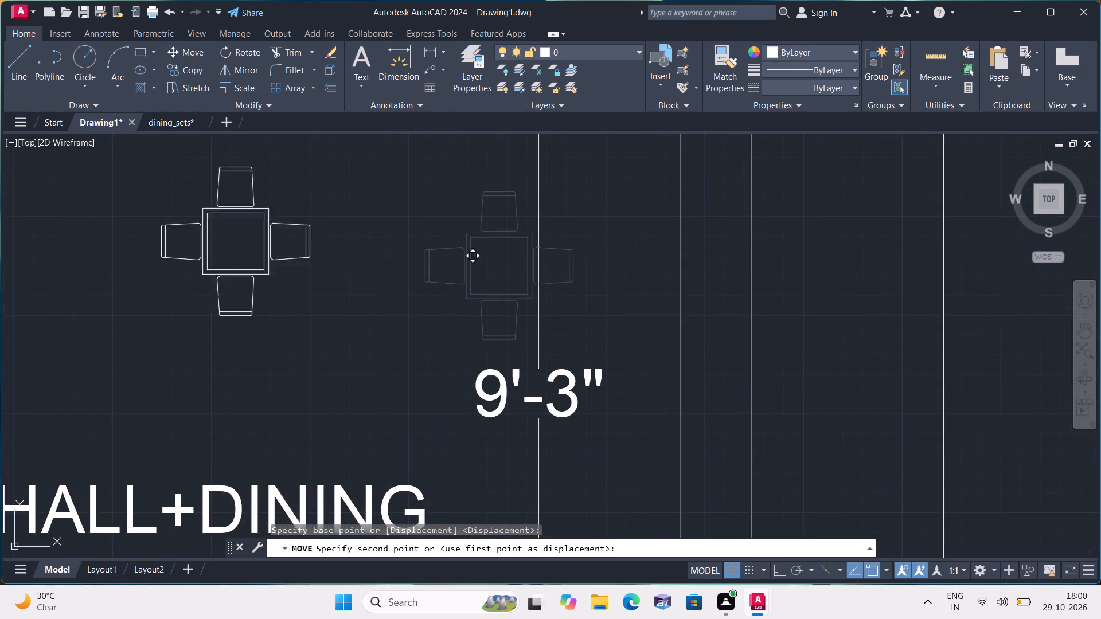
{"action": "scroll", "coordinate": [479, 255], "scroll_direction": "down", "scroll_amount": 1}
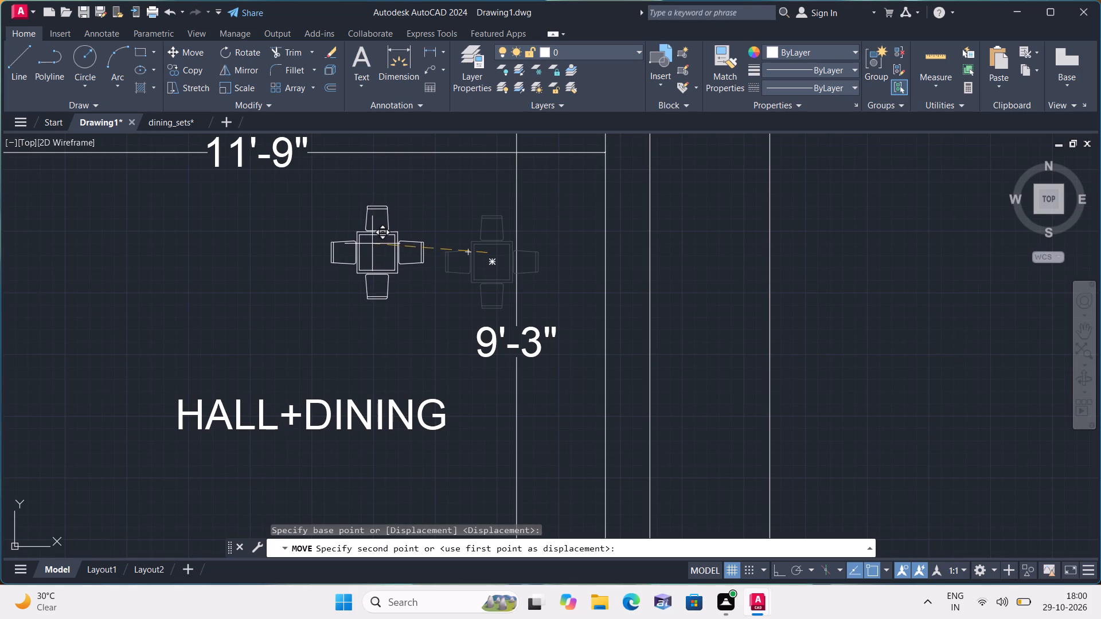
{"action": "left_click", "coordinate": [372, 244]}
{"action": "scroll", "coordinate": [380, 235], "scroll_direction": "down", "scroll_amount": 2}
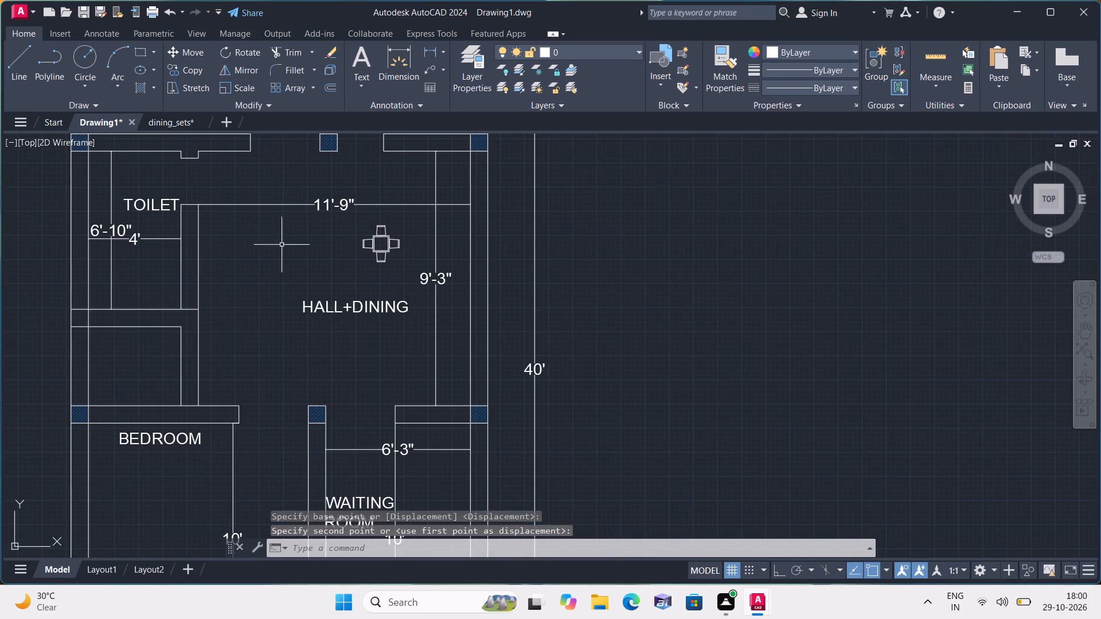
Open beds_plan.dwg and copy the top-row double bed with nightstands and patterned rug, plus the separate oval toilet seat symbol, to the clipboard.
{"action": "left_click", "coordinate": [19, 13]}
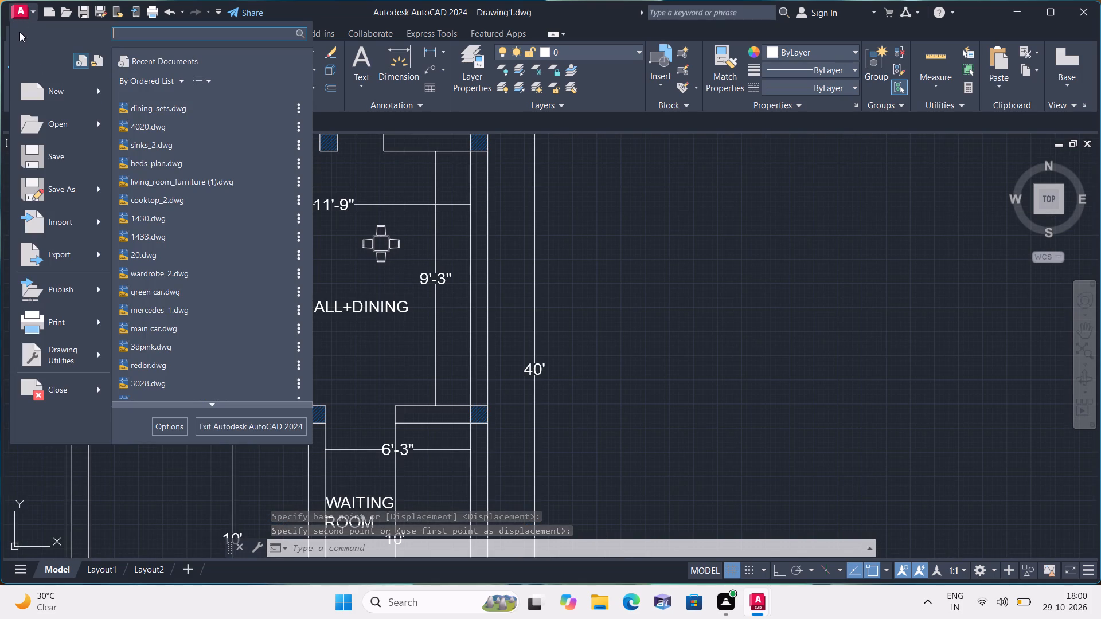
{"action": "left_click", "coordinate": [173, 162]}
{"action": "scroll", "coordinate": [257, 165], "scroll_direction": "down", "scroll_amount": 2}
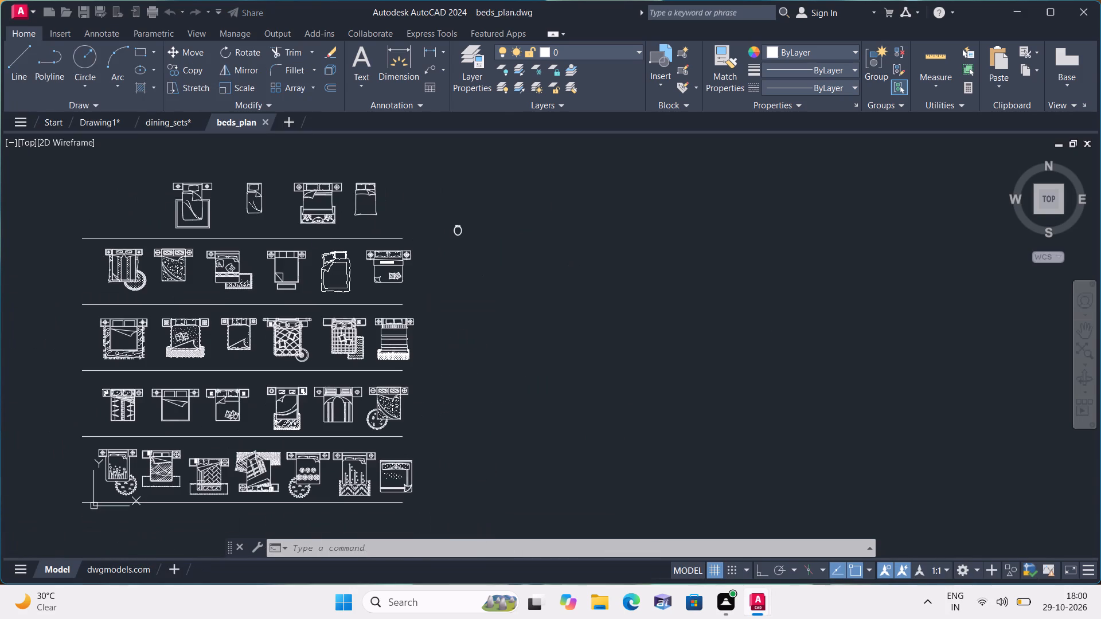
{"action": "scroll", "coordinate": [368, 304], "scroll_direction": "up", "scroll_amount": 2}
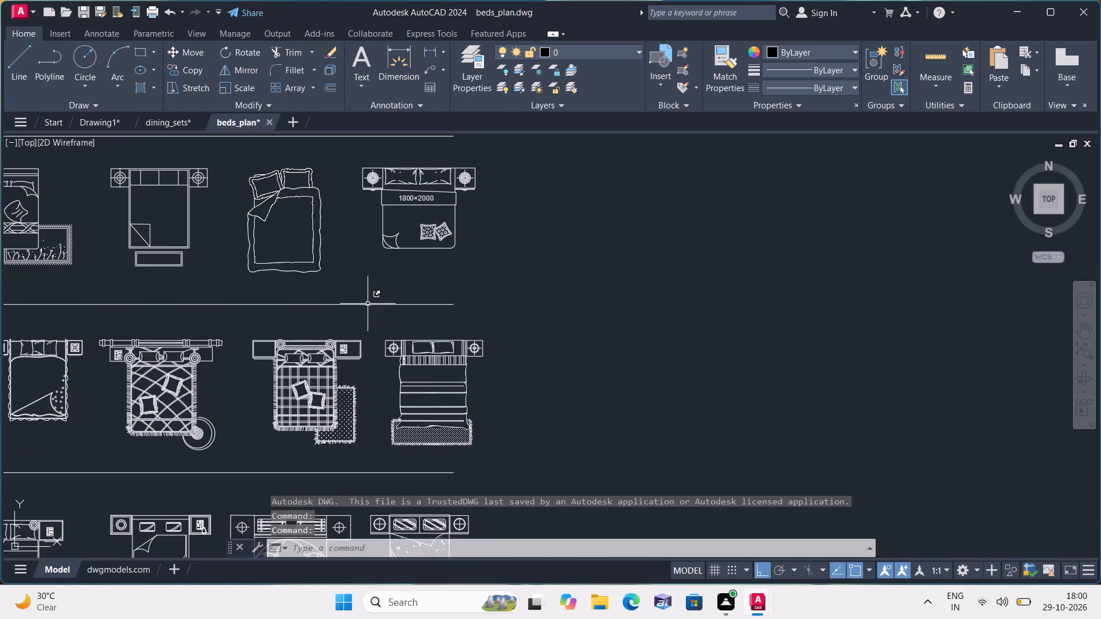
{"action": "middle_click_drag", "start_coordinate": [331, 293], "coordinate": [545, 494]}
{"action": "scroll", "coordinate": [535, 478], "scroll_direction": "down", "scroll_amount": 1}
{"action": "scroll", "coordinate": [518, 406], "scroll_direction": "up", "scroll_amount": 1}
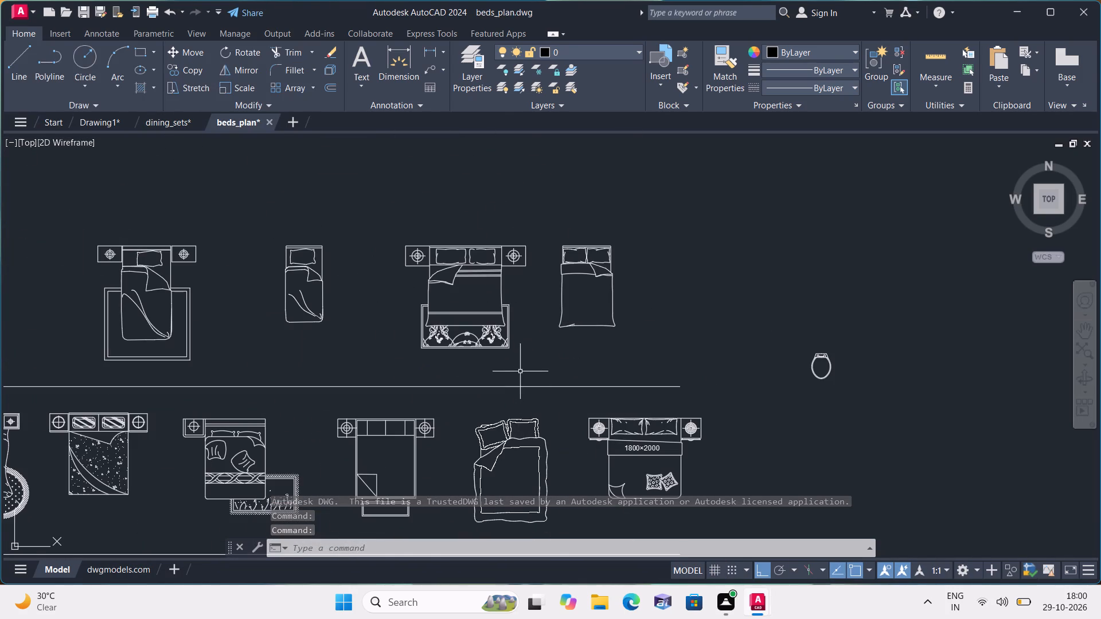
{"action": "left_click", "coordinate": [521, 370]}
{"action": "left_click", "coordinate": [367, 203]}
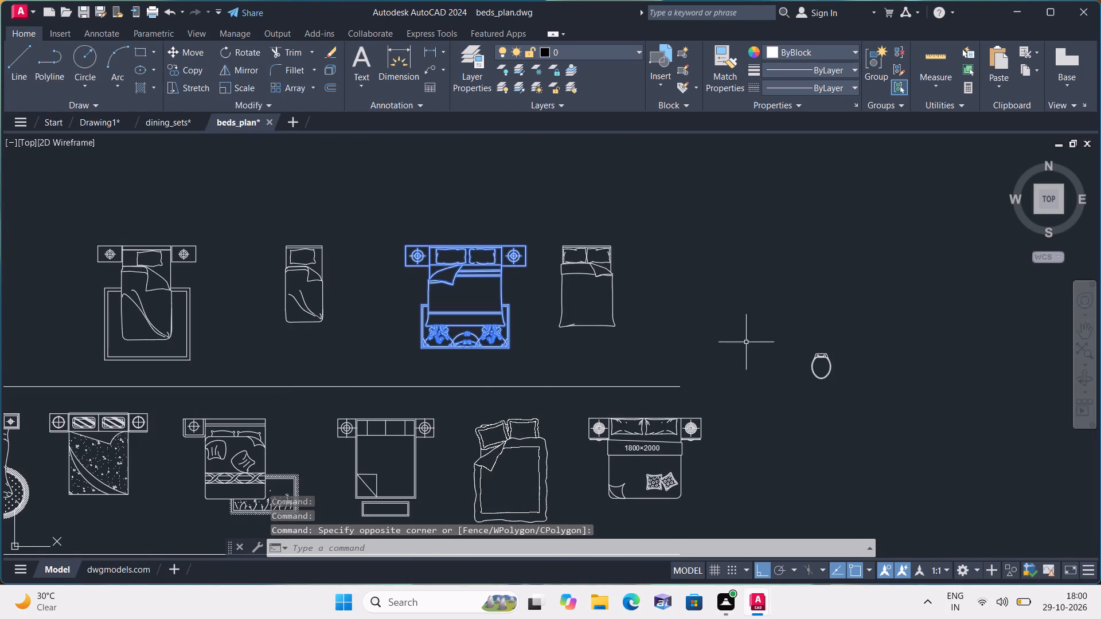
{"action": "left_click", "coordinate": [767, 325]}
{"action": "left_click", "coordinate": [872, 413]}
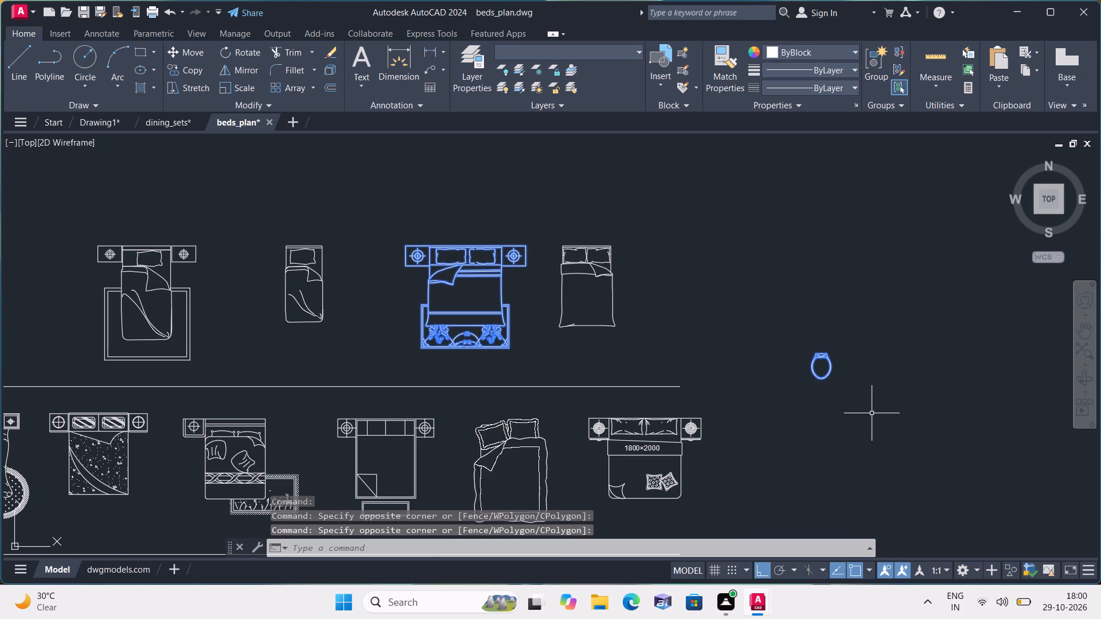
{"action": "key", "text": "ctrl+c"}
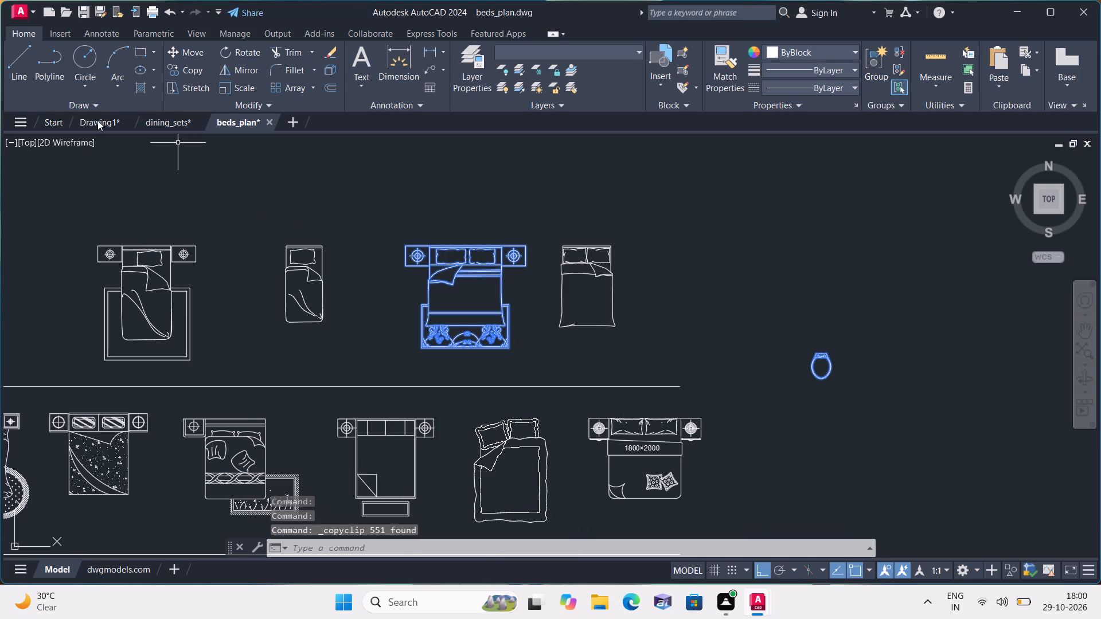
Switch to Drawing1 and paste the copied bed and oval toilet seat symbol in the empty area outside the floor plan.
{"action": "left_click", "coordinate": [94, 120]}
{"action": "key", "text": "ctrl+v"}
{"action": "scroll", "coordinate": [185, 281], "scroll_direction": "down", "scroll_amount": 4}
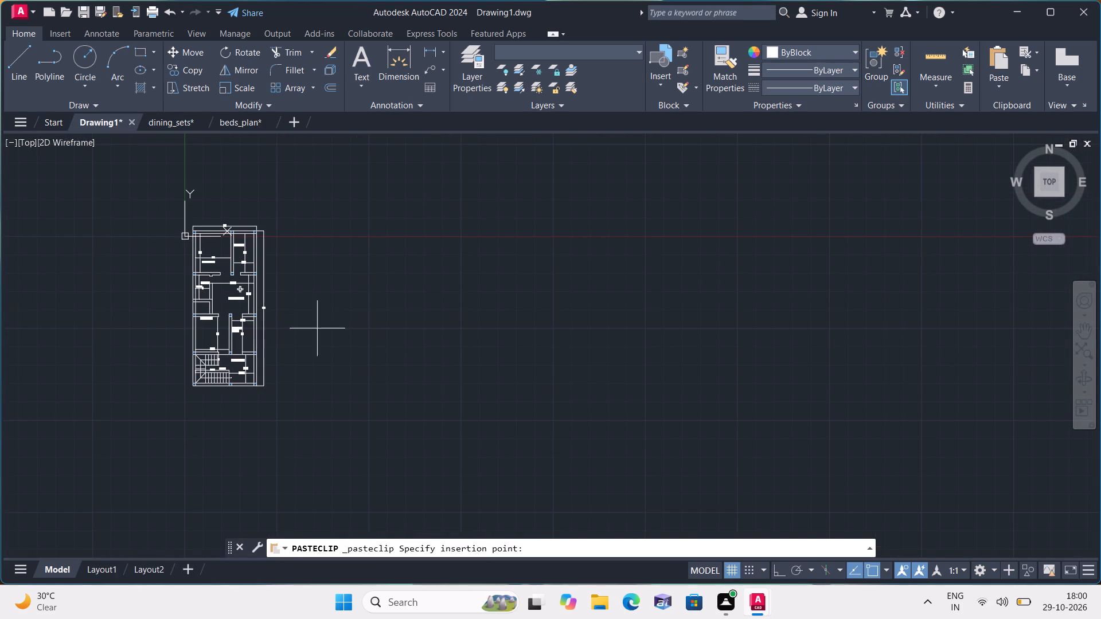
{"action": "left_click", "coordinate": [353, 323]}
{"action": "scroll", "coordinate": [353, 323], "scroll_direction": "down", "scroll_amount": 3}
{"action": "middle_click_drag", "start_coordinate": [366, 311], "coordinate": [351, 422]}
{"action": "scroll", "coordinate": [346, 432], "scroll_direction": "down", "scroll_amount": 2}
{"action": "scroll", "coordinate": [417, 427], "scroll_direction": "up", "scroll_amount": 2}
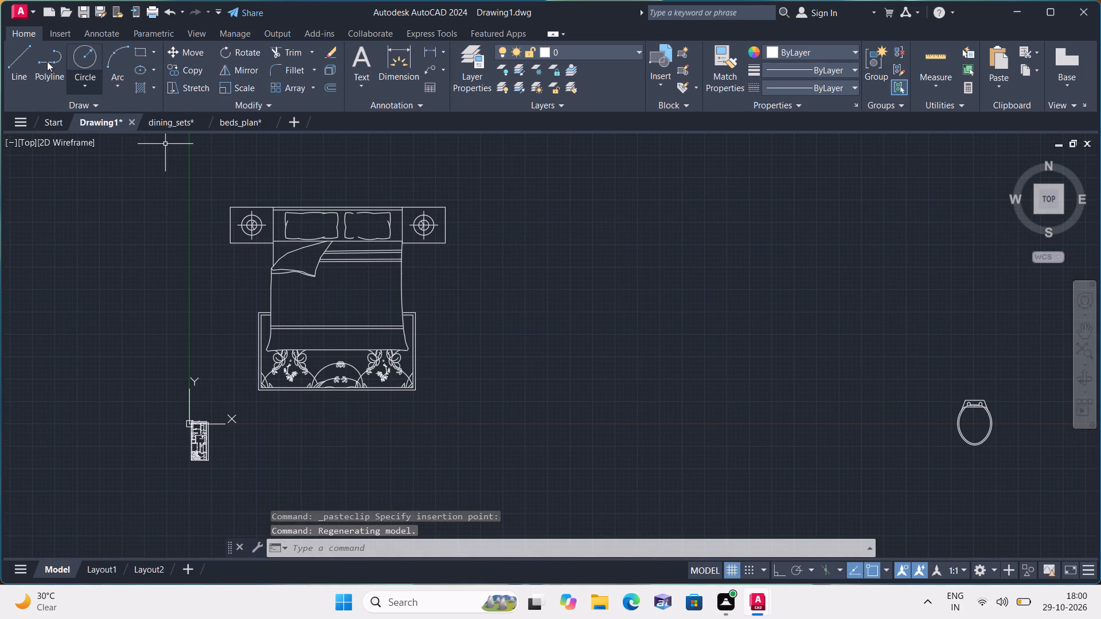
Open sinks_2.dwg and copy the nearly square single-bowl sink from the bottom row to the clipboard.
{"action": "left_click", "coordinate": [26, 7]}
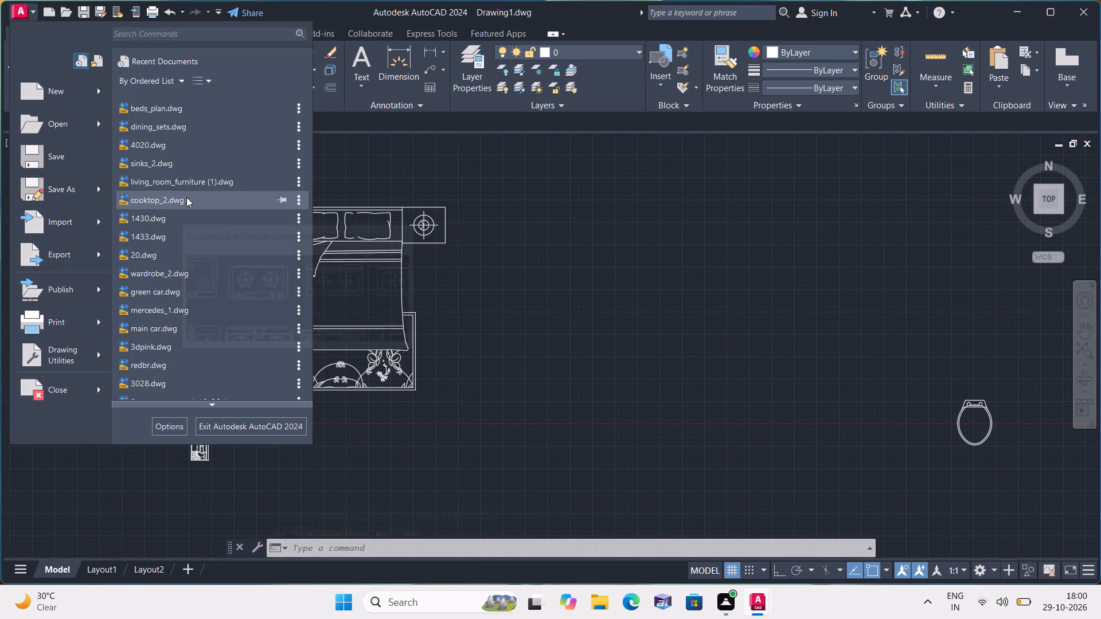
{"action": "left_click", "coordinate": [169, 159]}
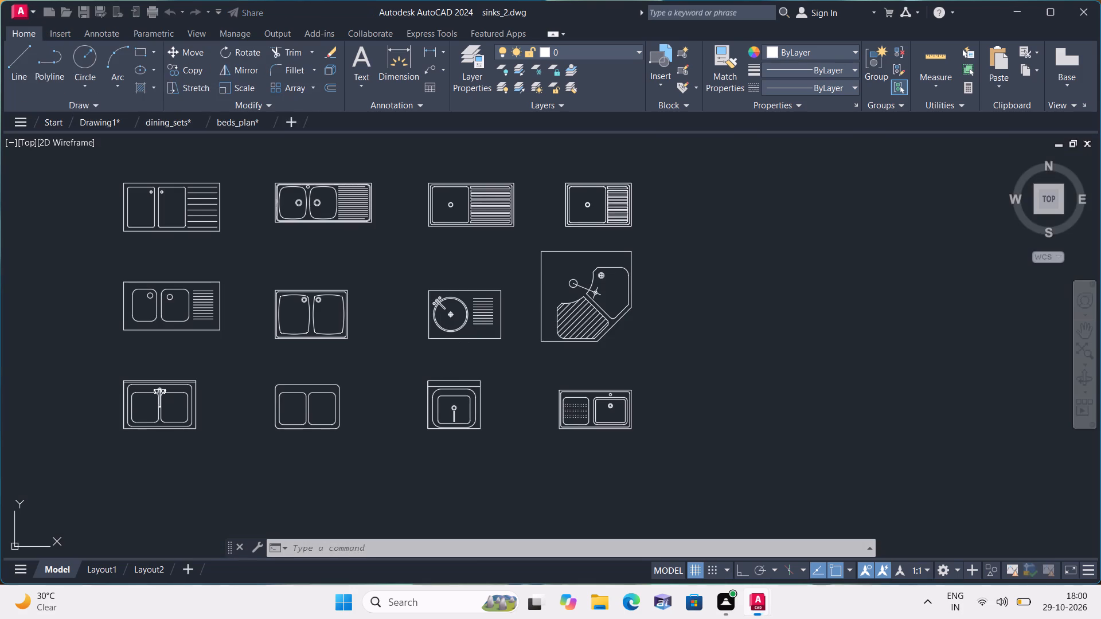
{"action": "left_click", "coordinate": [479, 393]}
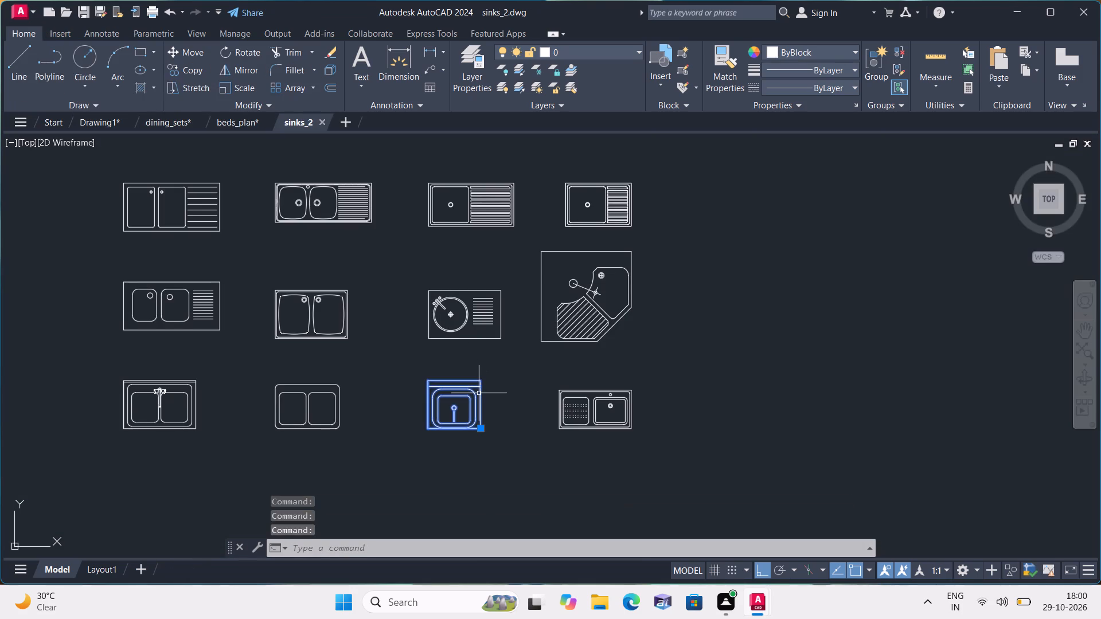
{"action": "key", "text": "ctrl+c"}
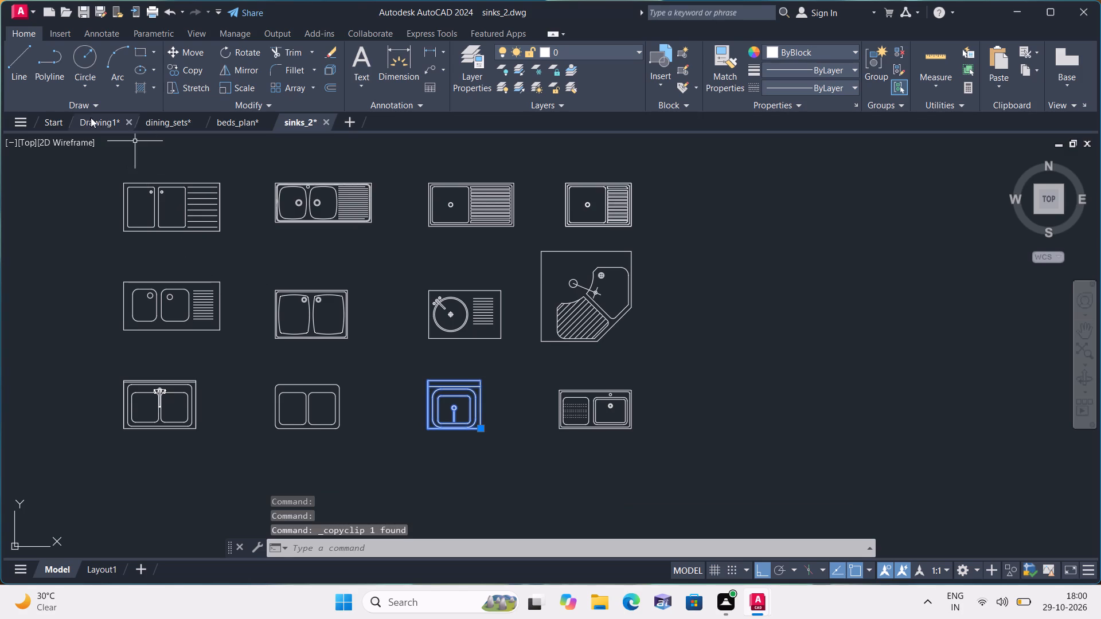
Switch to Drawing1 and paste the copied sink just west of the bed, north of the floor plan.
{"action": "left_click", "coordinate": [95, 120]}
{"action": "key", "text": "ctrl+v"}
{"action": "left_click", "coordinate": [183, 308]}
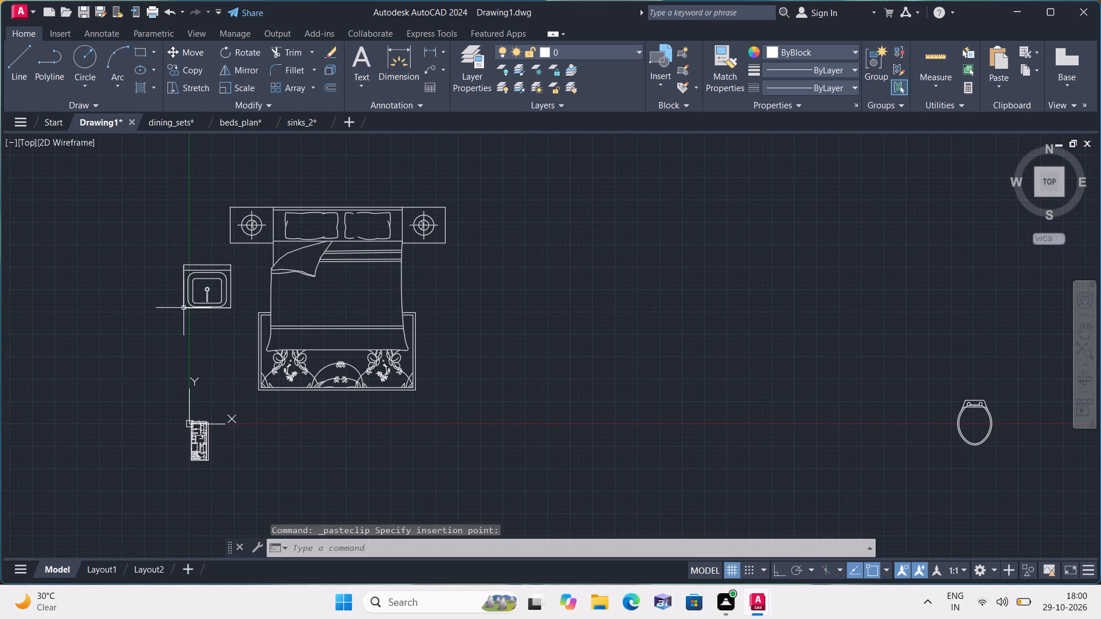
Open living_room_furniture (1).dwg and copy the three-seat sofa with cushions between the two round side tables to the clipboard.
{"action": "left_click", "coordinate": [14, 10]}
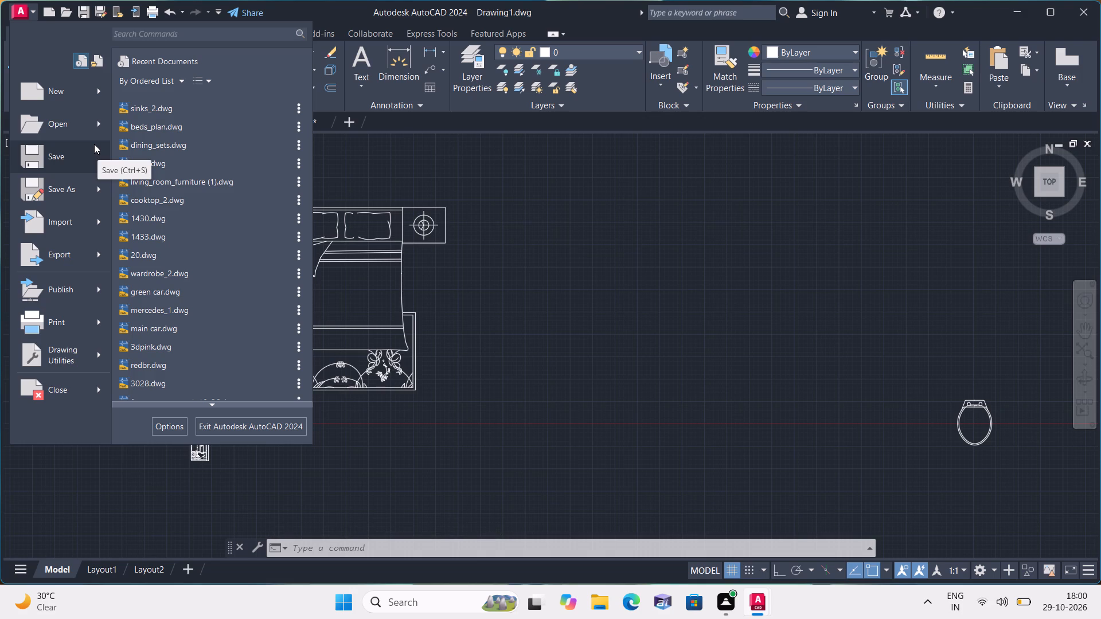
{"action": "left_click", "coordinate": [162, 181]}
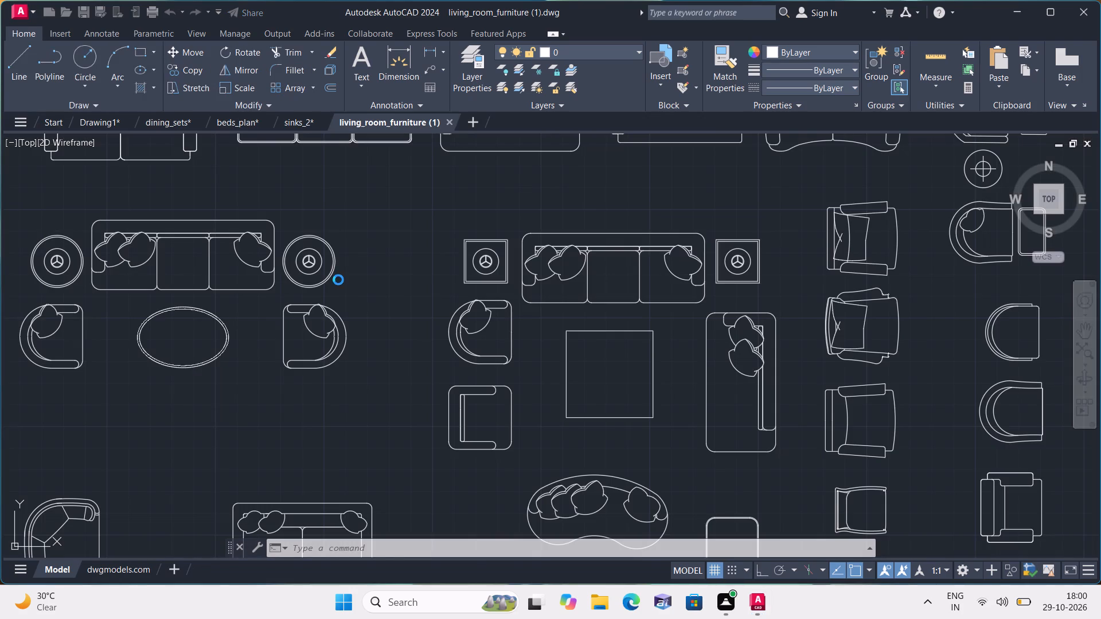
{"action": "scroll", "coordinate": [261, 297], "scroll_direction": "up", "scroll_amount": 1}
{"action": "left_click", "coordinate": [291, 293]}
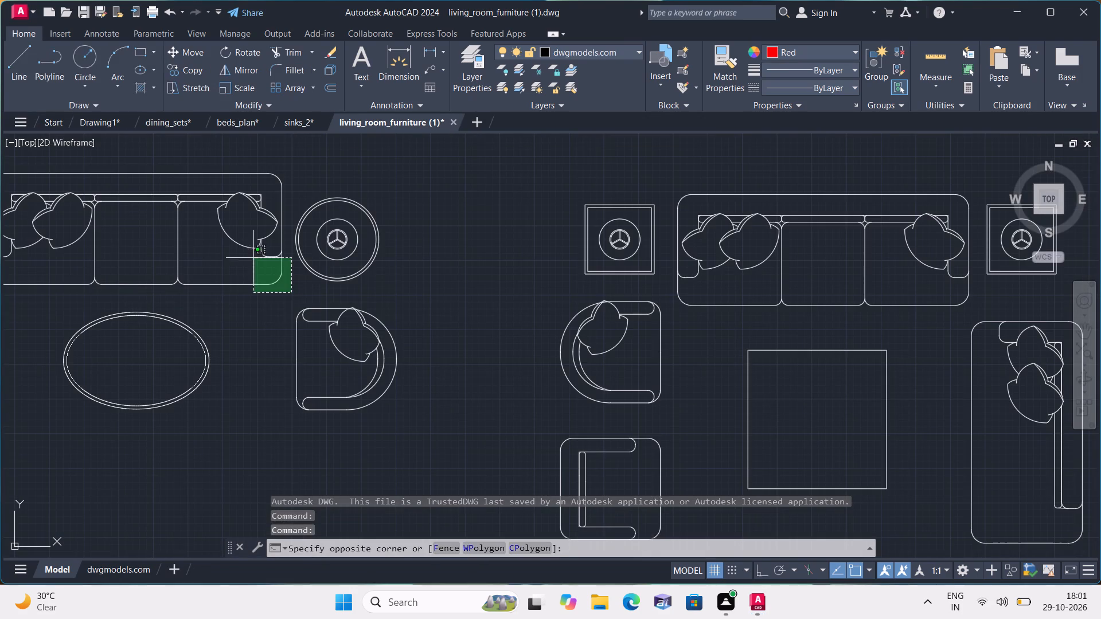
{"action": "middle_click_drag", "start_coordinate": [167, 222], "coordinate": [267, 295]}
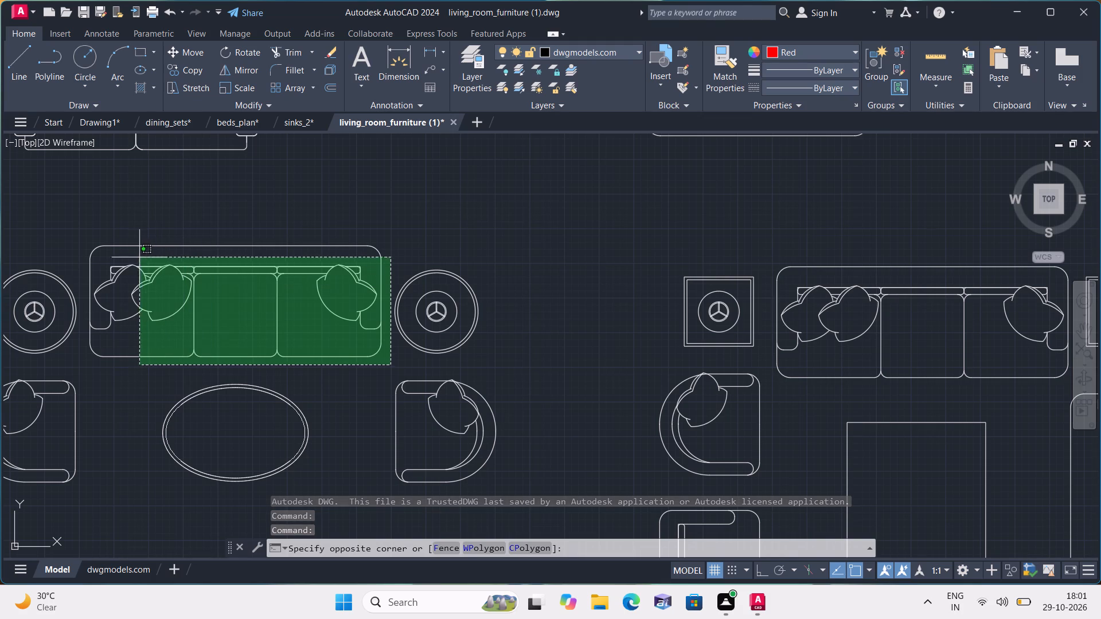
{"action": "left_click", "coordinate": [83, 226]}
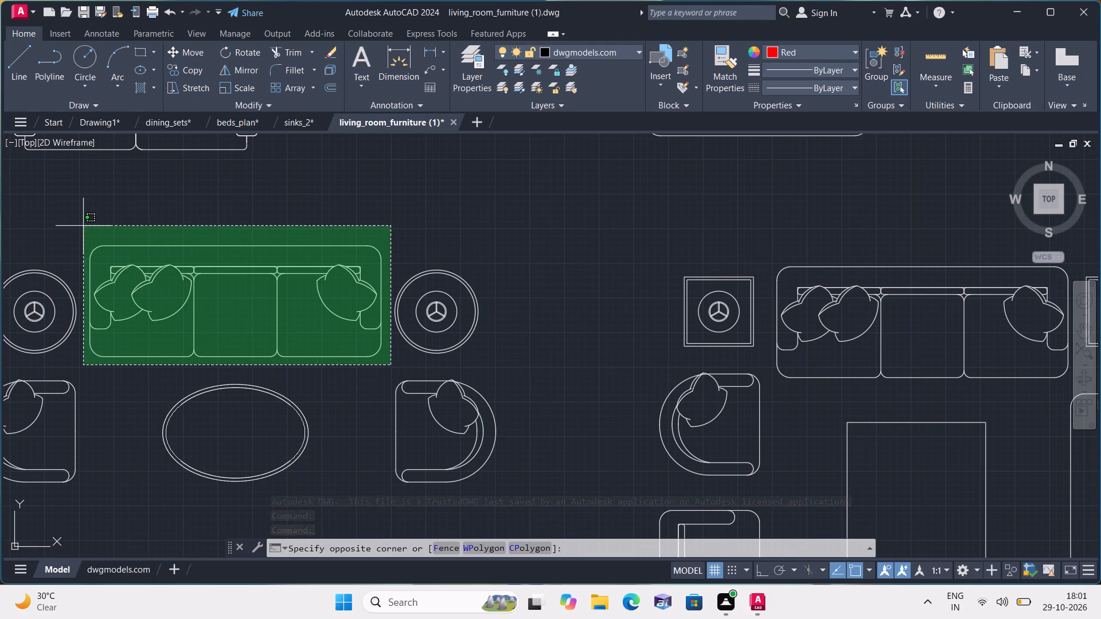
{"action": "key", "text": "ctrl+c"}
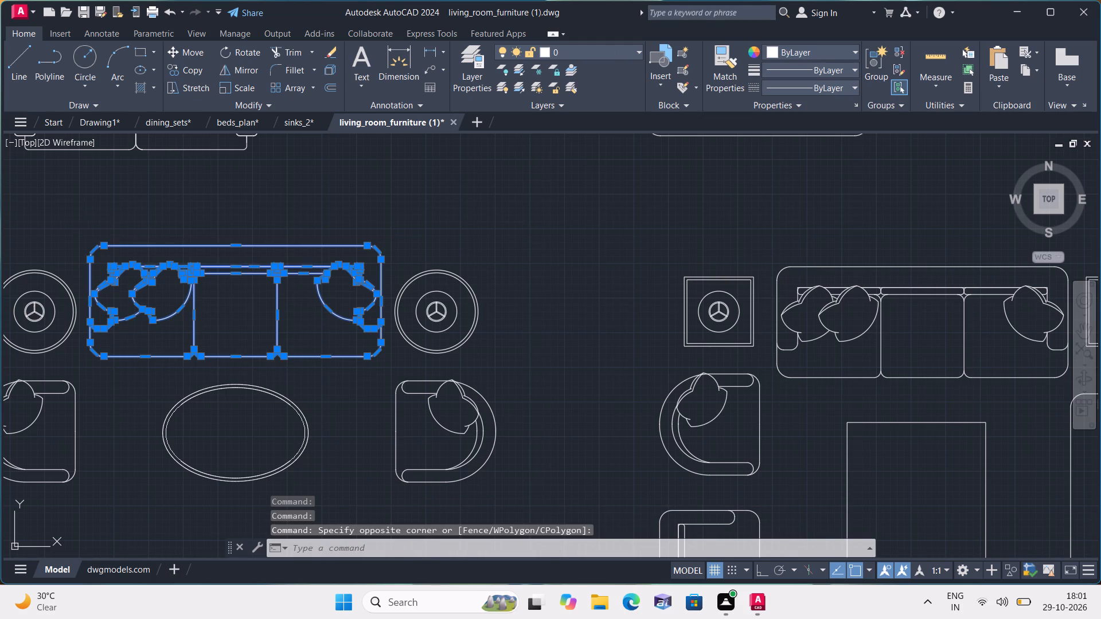
Switch to Drawing1 and paste the copied three-seat sofa in the empty area east of the bed.
{"action": "left_click", "coordinate": [111, 120]}
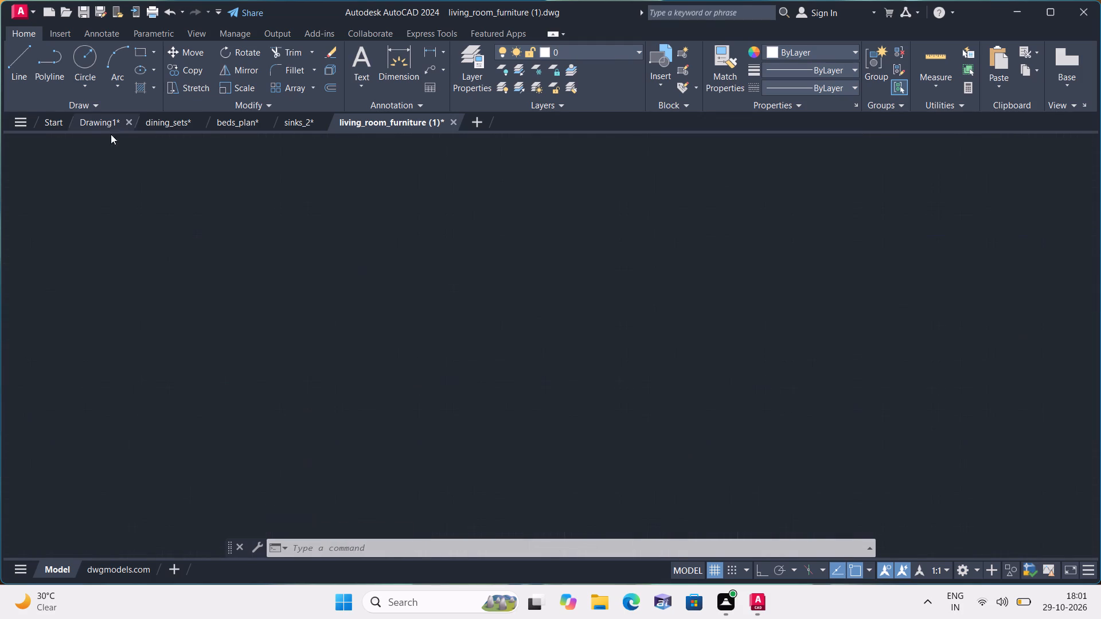
{"action": "key", "text": "ctrl+v"}
{"action": "scroll", "coordinate": [124, 184], "scroll_direction": "down", "scroll_amount": 2}
{"action": "left_click", "coordinate": [299, 239]}
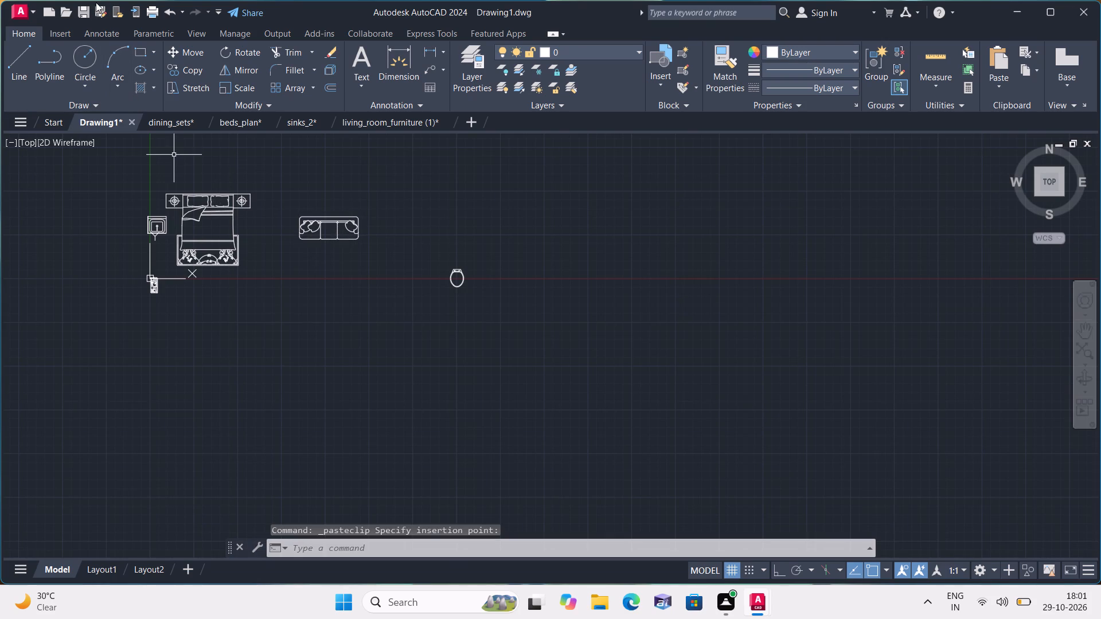
Open the recent library drawing cooktop_2.dwg.
{"action": "left_click", "coordinate": [15, 14]}
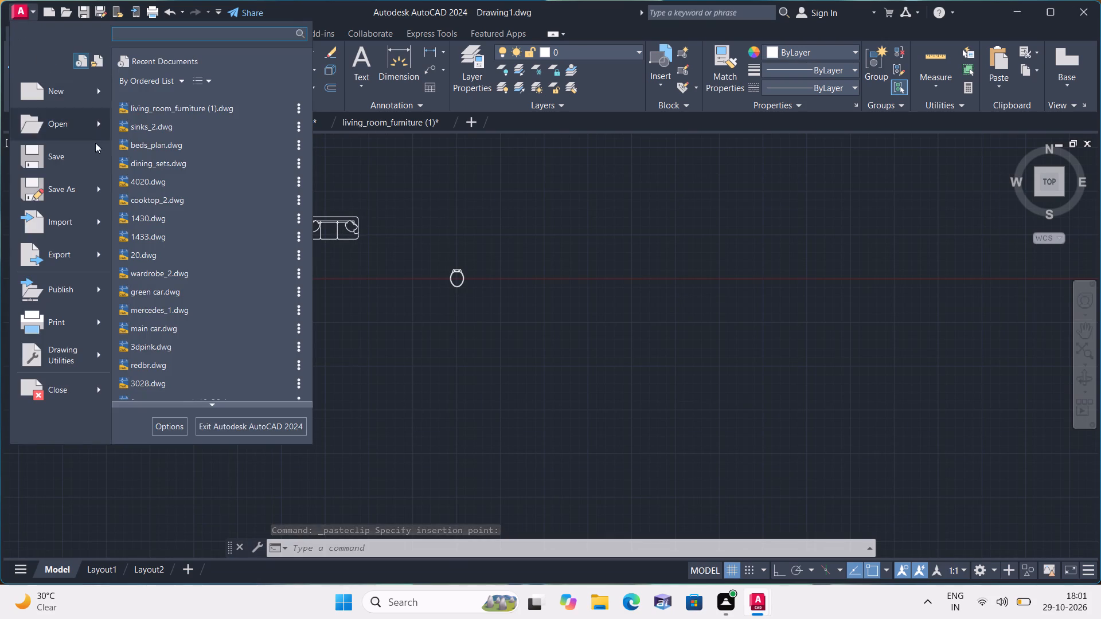
{"action": "left_click", "coordinate": [165, 199]}
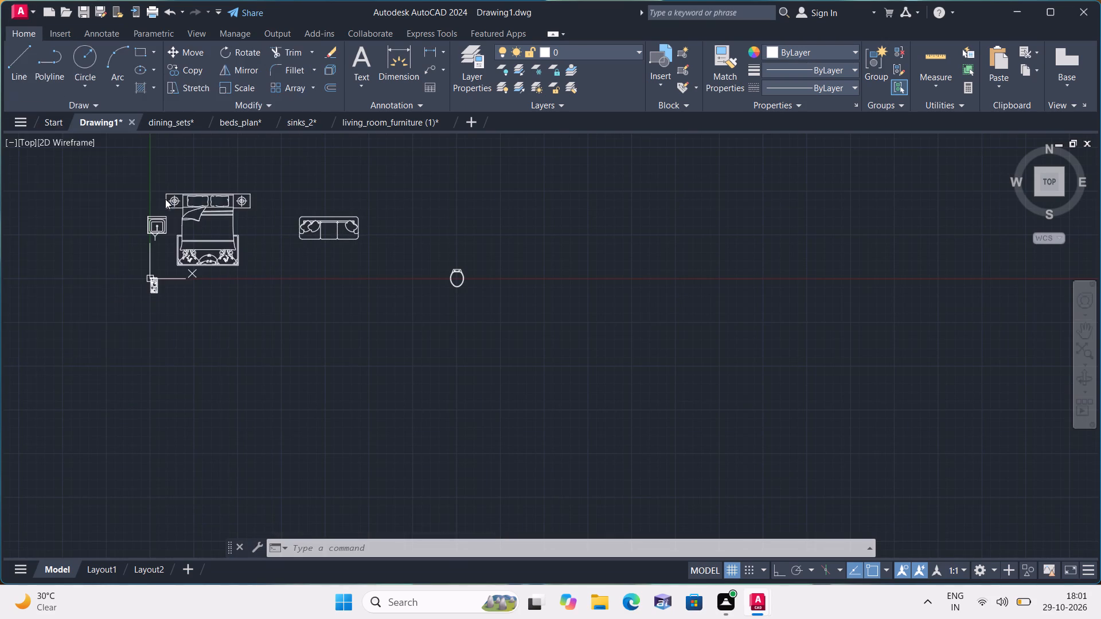
{"action": "scroll", "coordinate": [349, 273], "scroll_direction": "down", "scroll_amount": 1}
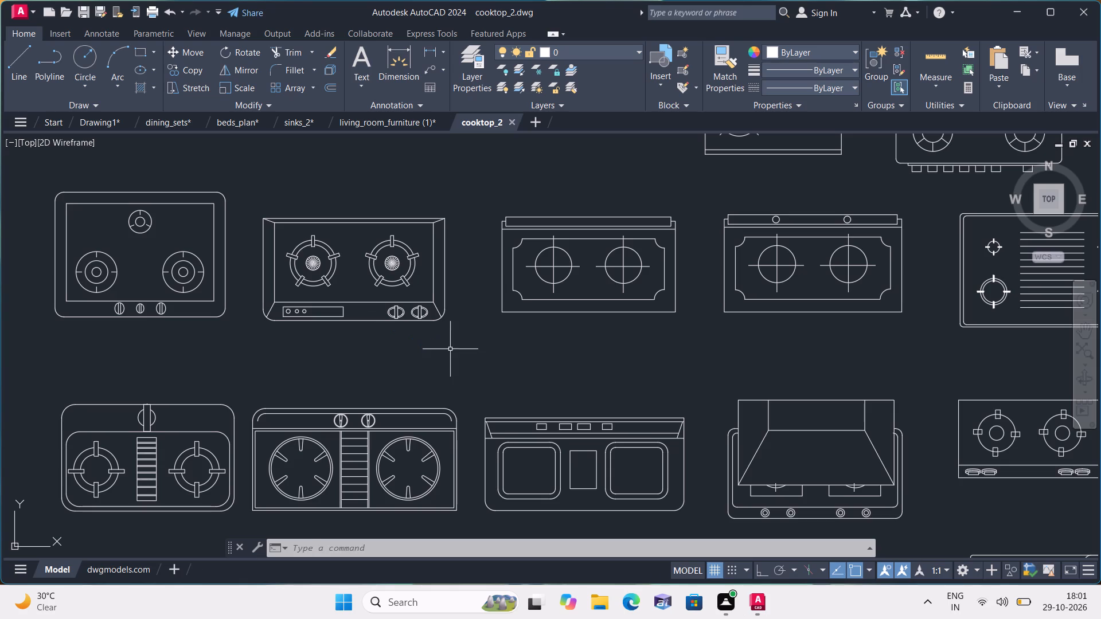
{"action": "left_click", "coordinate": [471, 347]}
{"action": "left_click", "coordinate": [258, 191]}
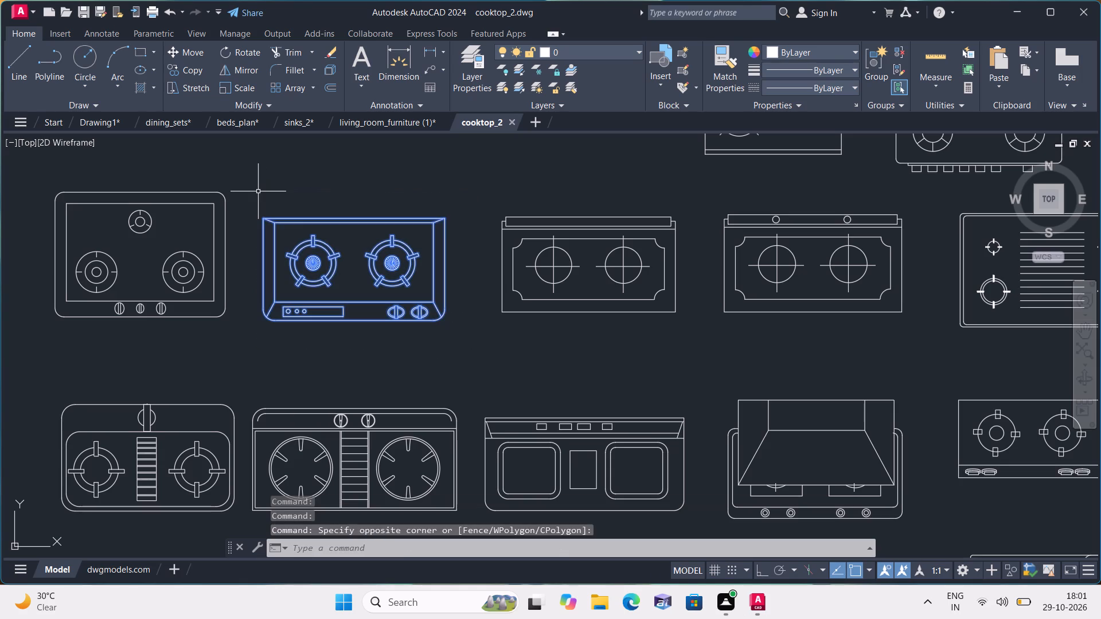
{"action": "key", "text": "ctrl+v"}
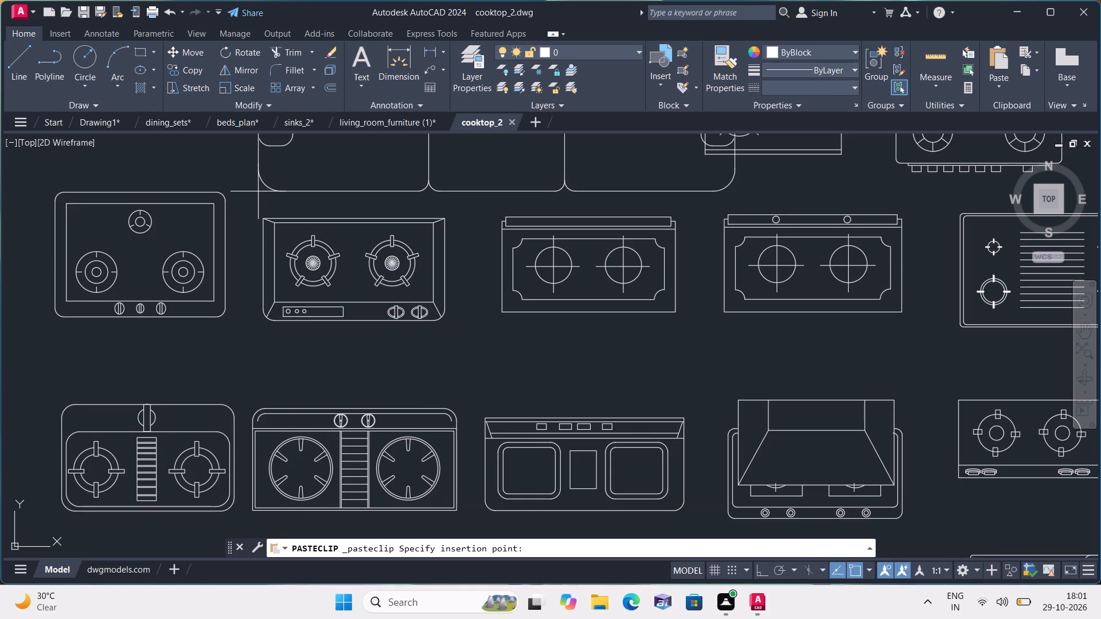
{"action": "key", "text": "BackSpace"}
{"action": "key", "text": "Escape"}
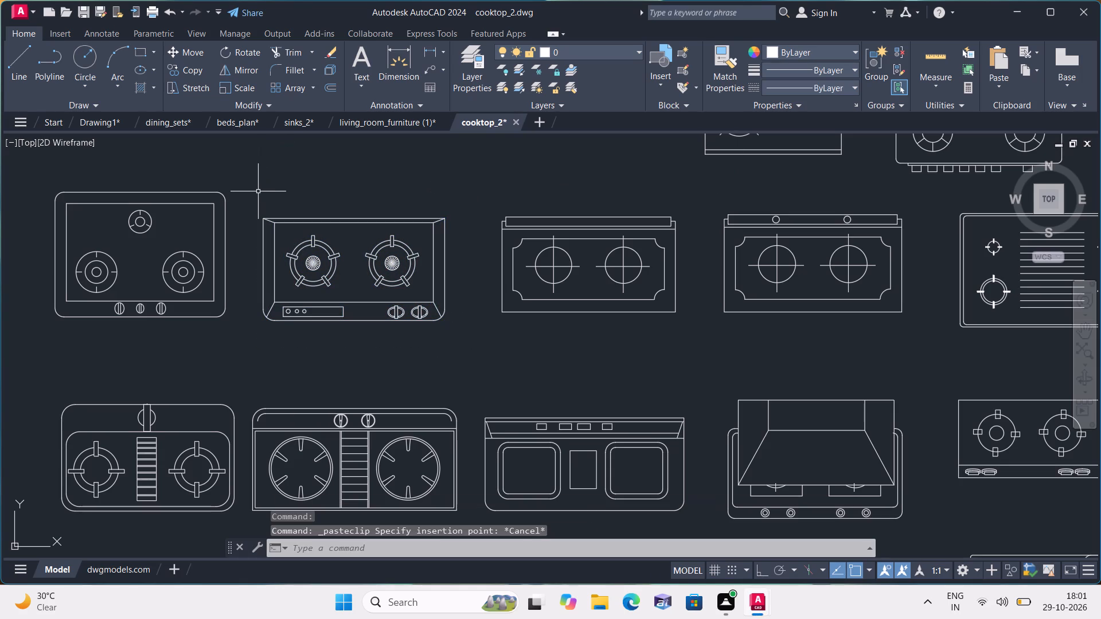
Copy the two-burner cooktop with the beveled frame and front control knobs to the clipboard.
{"action": "left_click", "coordinate": [460, 342]}
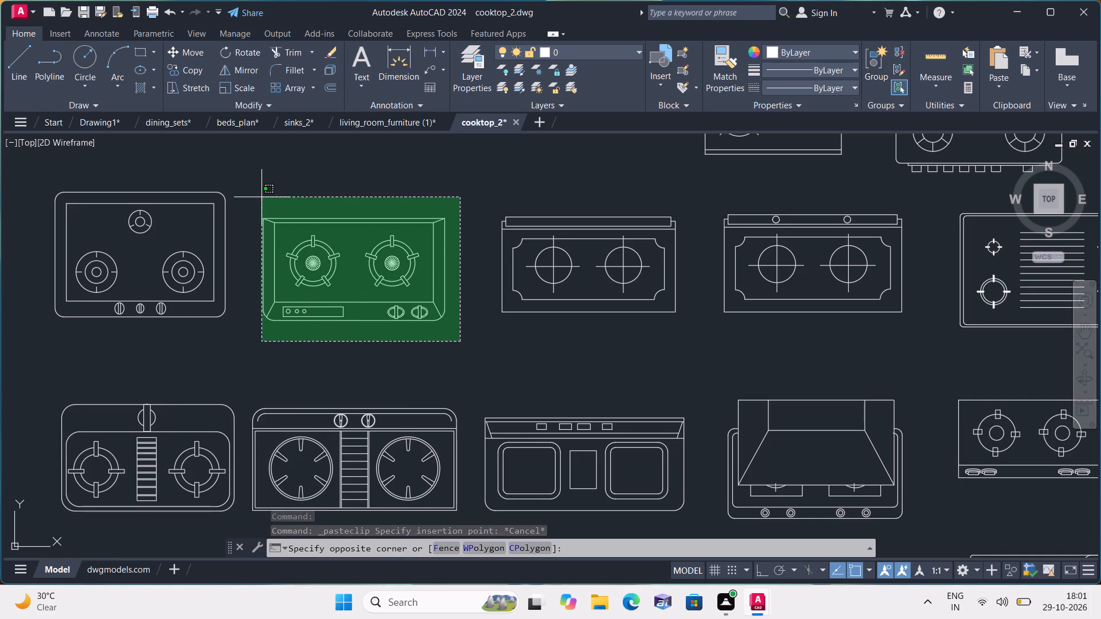
{"action": "left_click", "coordinate": [251, 188]}
{"action": "key", "text": "ctrl+c"}
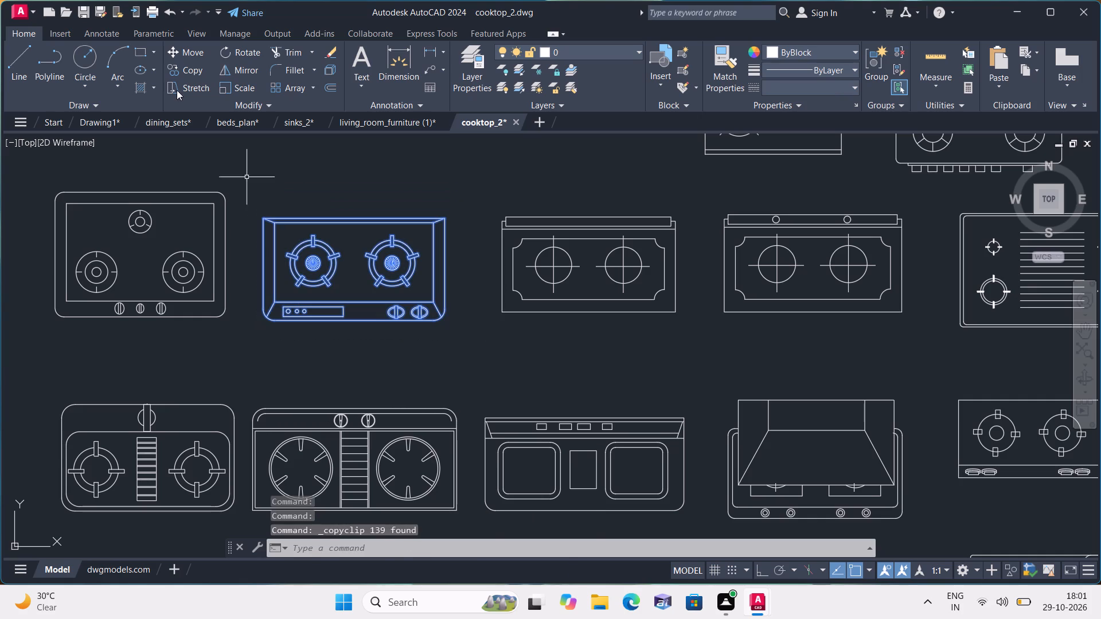
Switch to Drawing1 and paste the copied cooktop in the empty area southeast of the bed.
{"action": "left_click", "coordinate": [86, 121]}
{"action": "key", "text": "ctrl+v"}
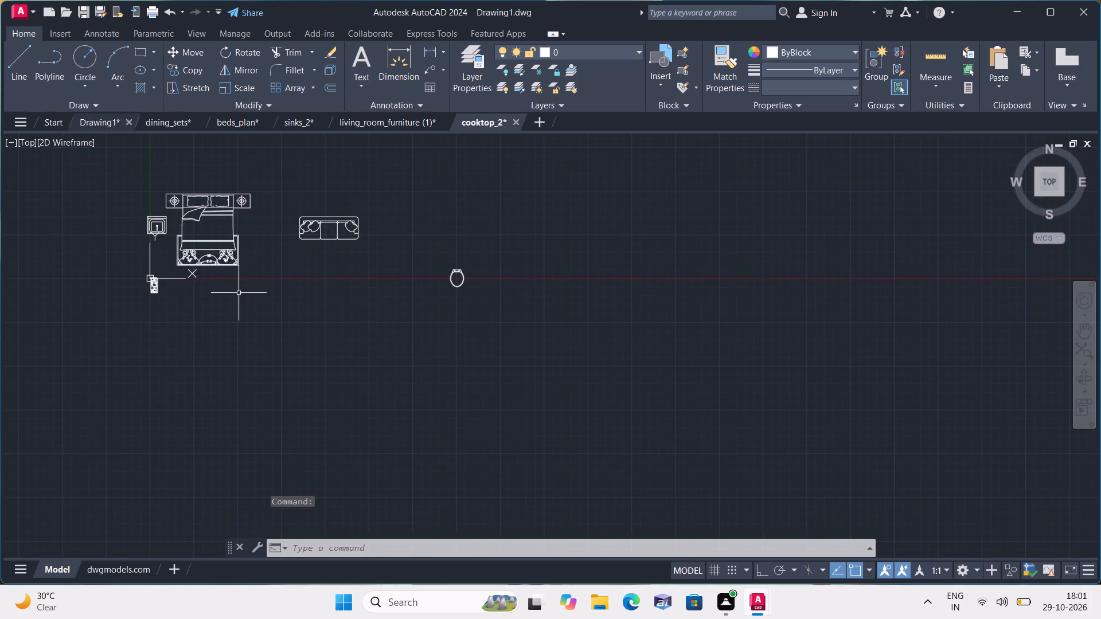
{"action": "left_click", "coordinate": [275, 303]}
Turn on Ortho mode and rotate the pasted cooktop 270° so its control knobs face west.
{"action": "scroll", "coordinate": [280, 306], "scroll_direction": "up", "scroll_amount": 3}
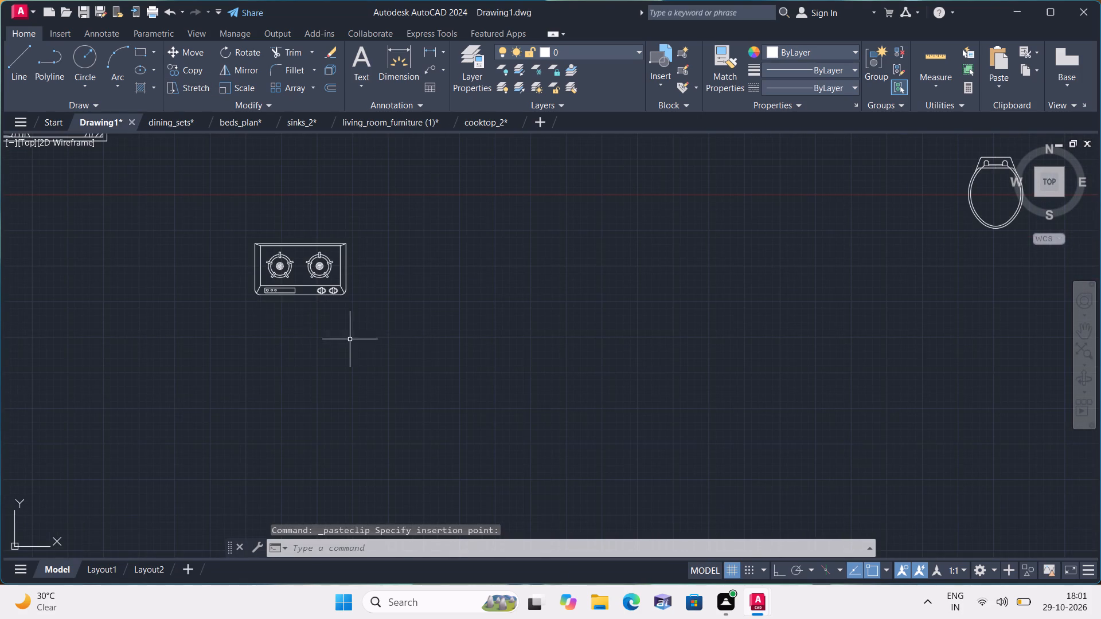
{"action": "left_click_drag", "start_coordinate": [389, 347], "coordinate": [364, 320]}
{"action": "left_click", "coordinate": [212, 203]}
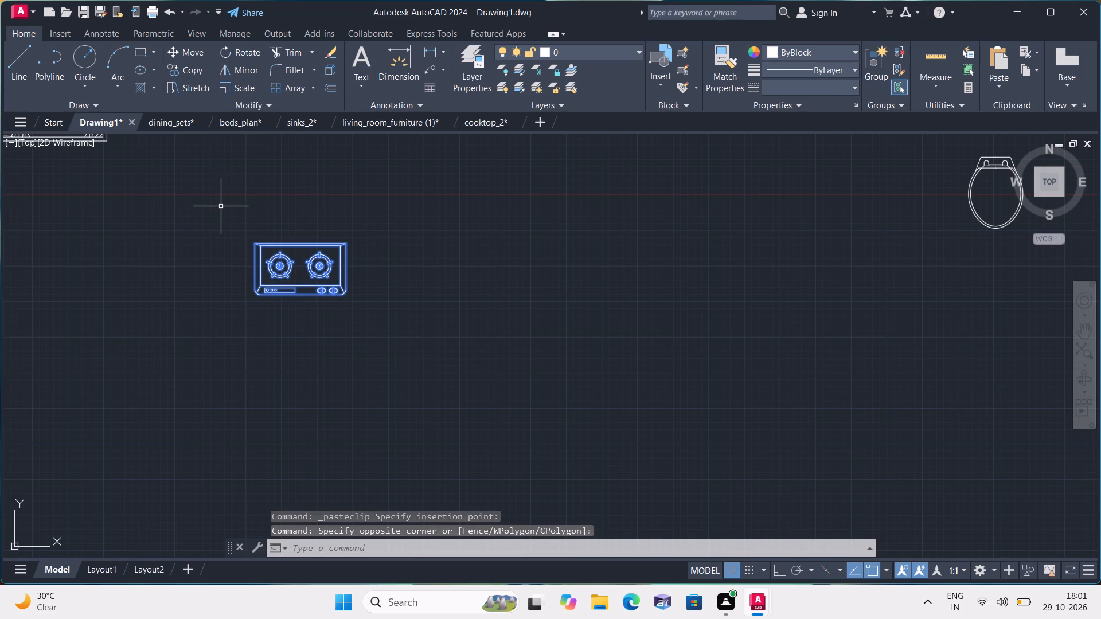
{"action": "key", "text": "F8"}
{"action": "left_click_drag", "start_coordinate": [247, 49], "coordinate": [247, 57]}
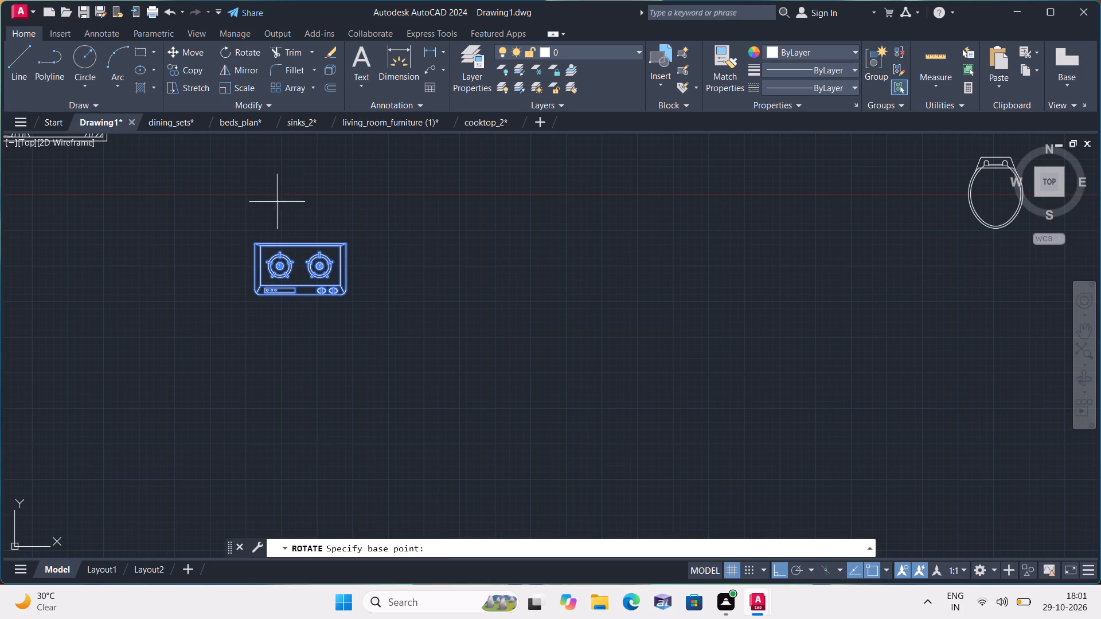
{"action": "left_click", "coordinate": [307, 305]}
{"action": "left_click", "coordinate": [283, 406]}
Rotate the three-seat sofa 270° so it stands vertically with its back facing east.
{"action": "scroll", "coordinate": [283, 406], "scroll_direction": "down", "scroll_amount": 1}
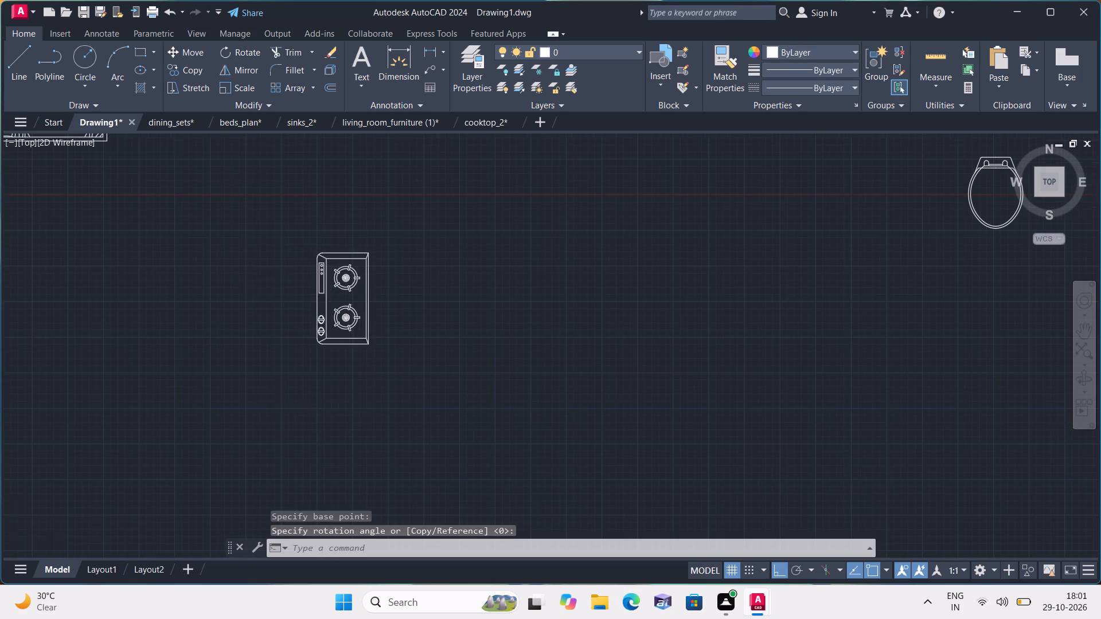
{"action": "scroll", "coordinate": [283, 406], "scroll_direction": "down", "scroll_amount": 1}
{"action": "left_click_drag", "start_coordinate": [407, 293], "coordinate": [402, 268]}
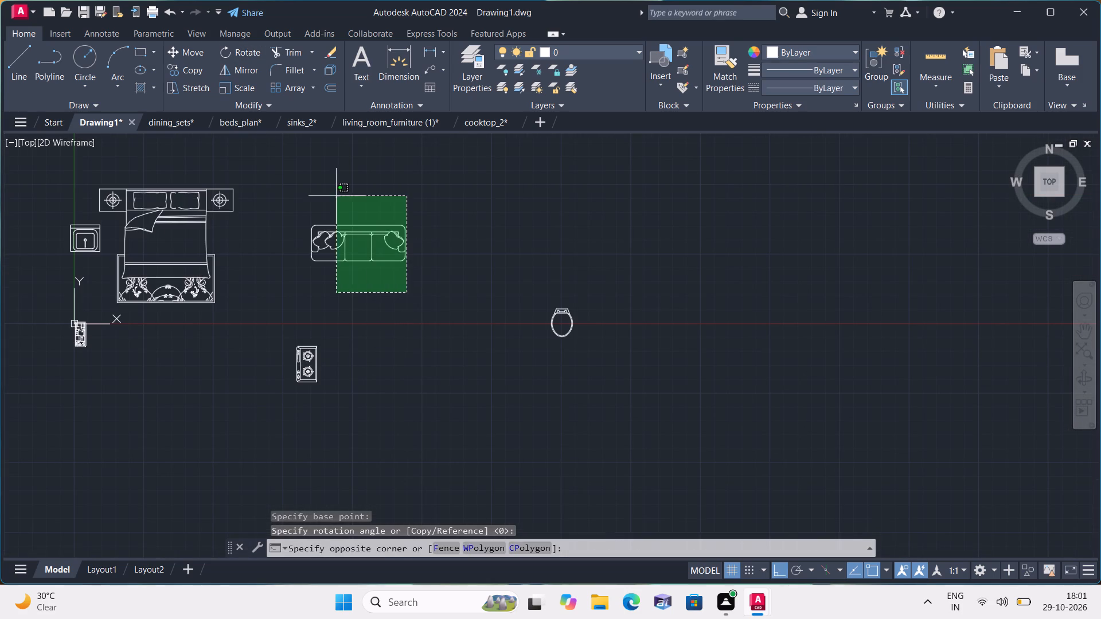
{"action": "left_click", "coordinate": [288, 183]}
{"action": "left_click", "coordinate": [243, 48]}
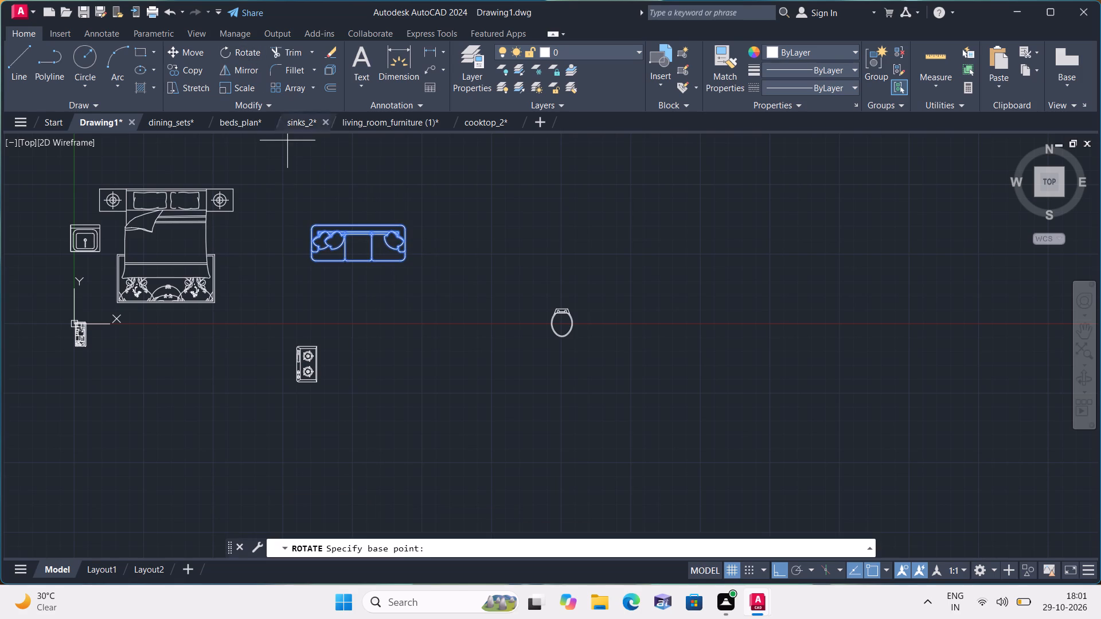
{"action": "left_click", "coordinate": [377, 236]}
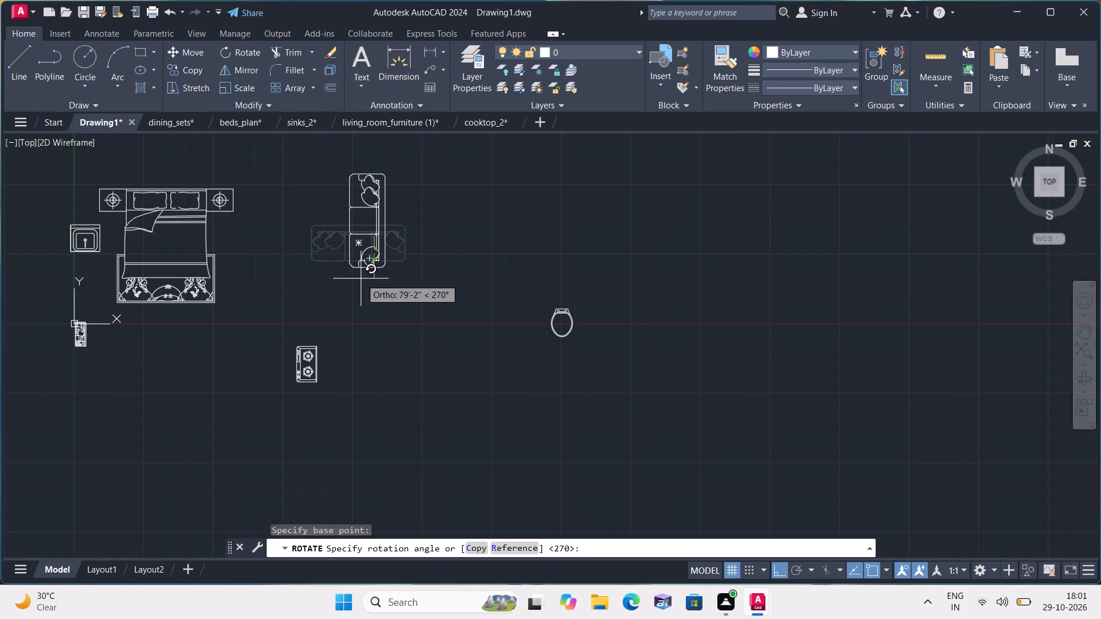
{"action": "left_click", "coordinate": [363, 302]}
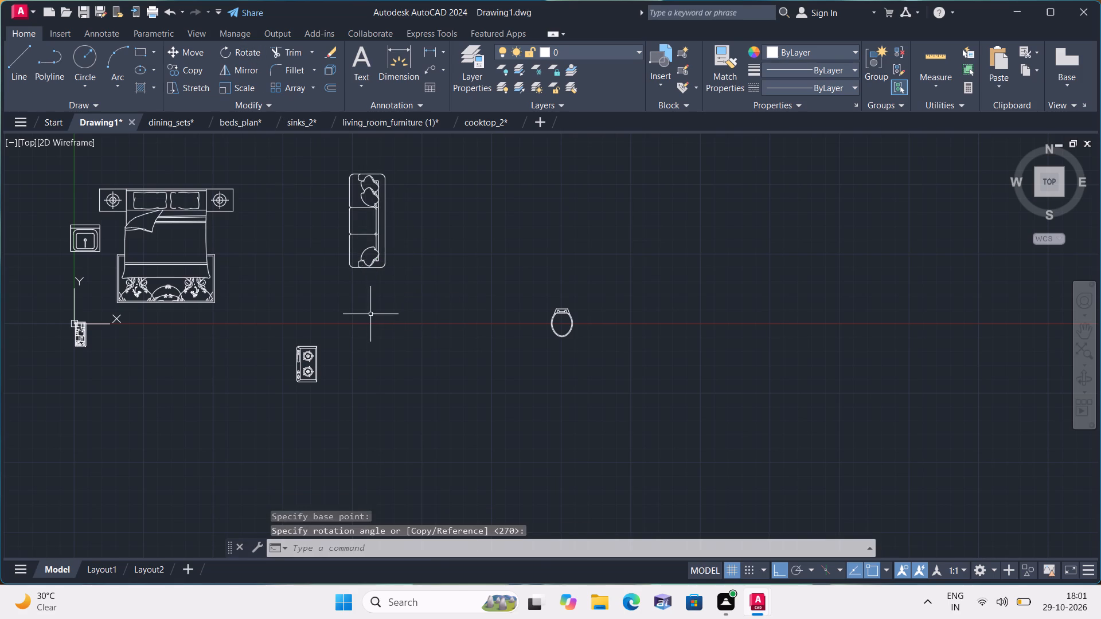
Copy the double bed with its nightstands and rug about 378'-9" straight south of the original.
{"action": "middle_click_drag", "start_coordinate": [258, 303], "coordinate": [300, 335]}
{"action": "scroll", "coordinate": [257, 303], "scroll_direction": "down", "scroll_amount": 1}
{"action": "scroll", "coordinate": [300, 335], "scroll_direction": "up", "scroll_amount": 2}
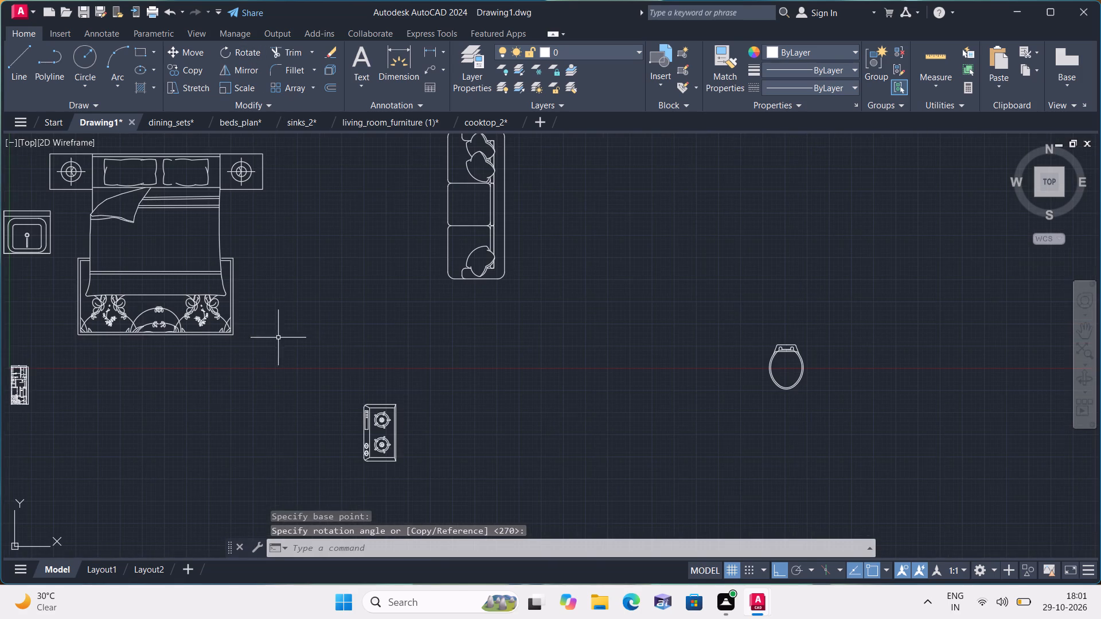
{"action": "middle_click_drag", "start_coordinate": [206, 372], "coordinate": [432, 395]}
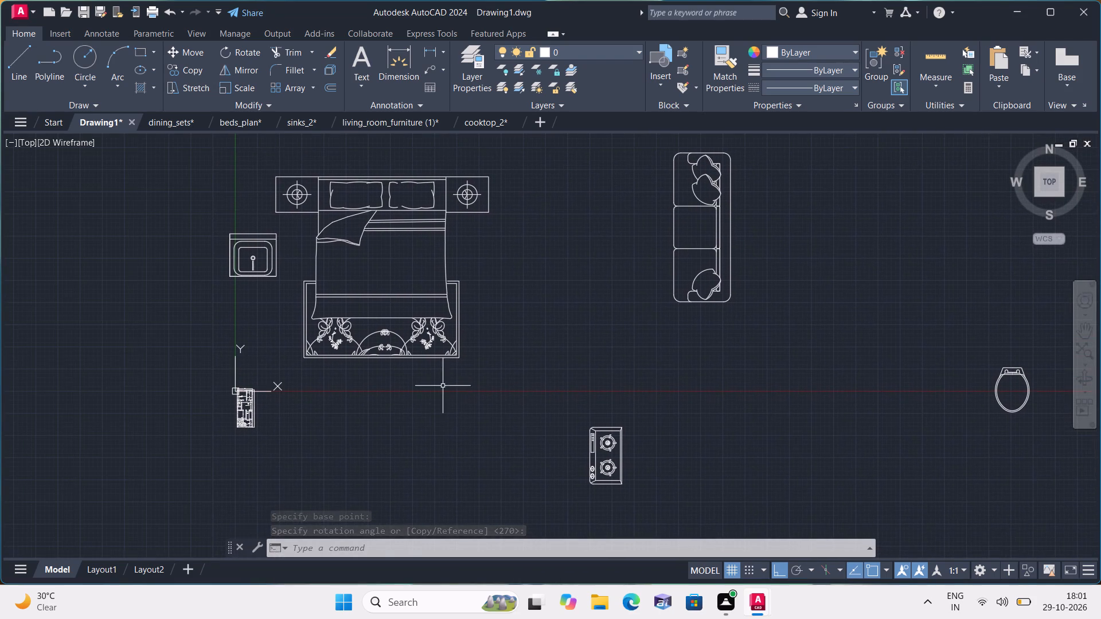
{"action": "left_click", "coordinate": [484, 377]}
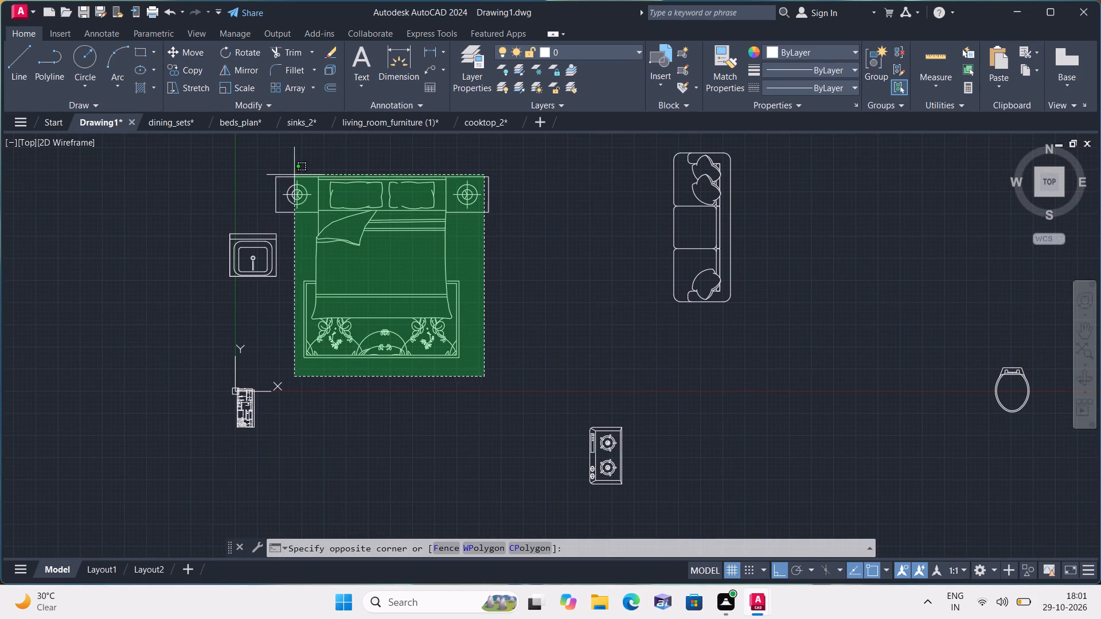
{"action": "left_click", "coordinate": [291, 172]}
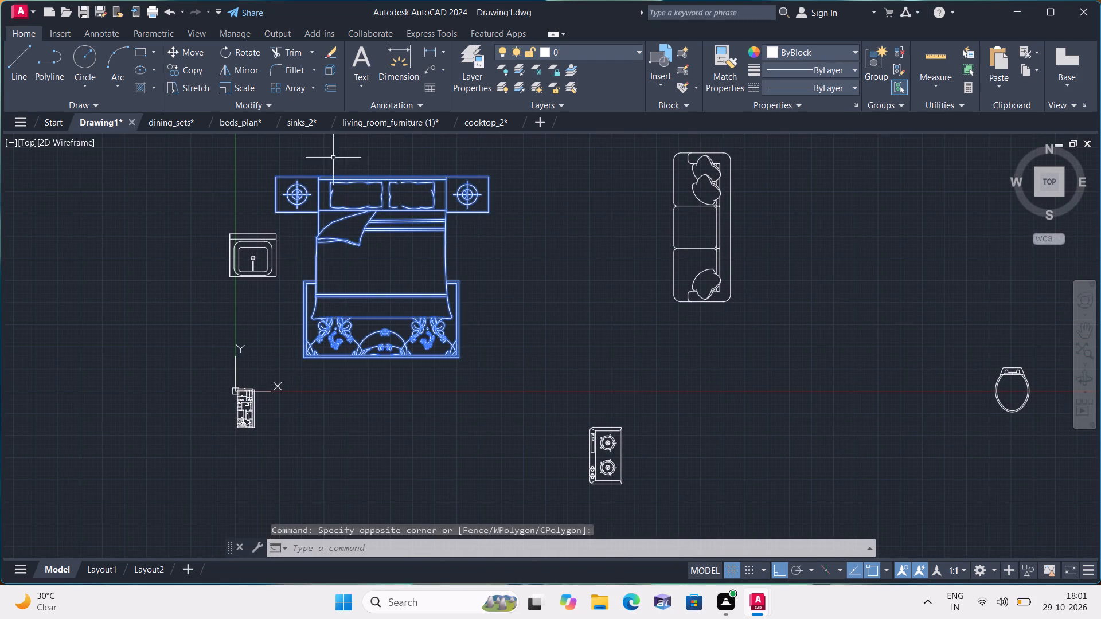
{"action": "scroll", "coordinate": [366, 190], "scroll_direction": "up", "scroll_amount": 1}
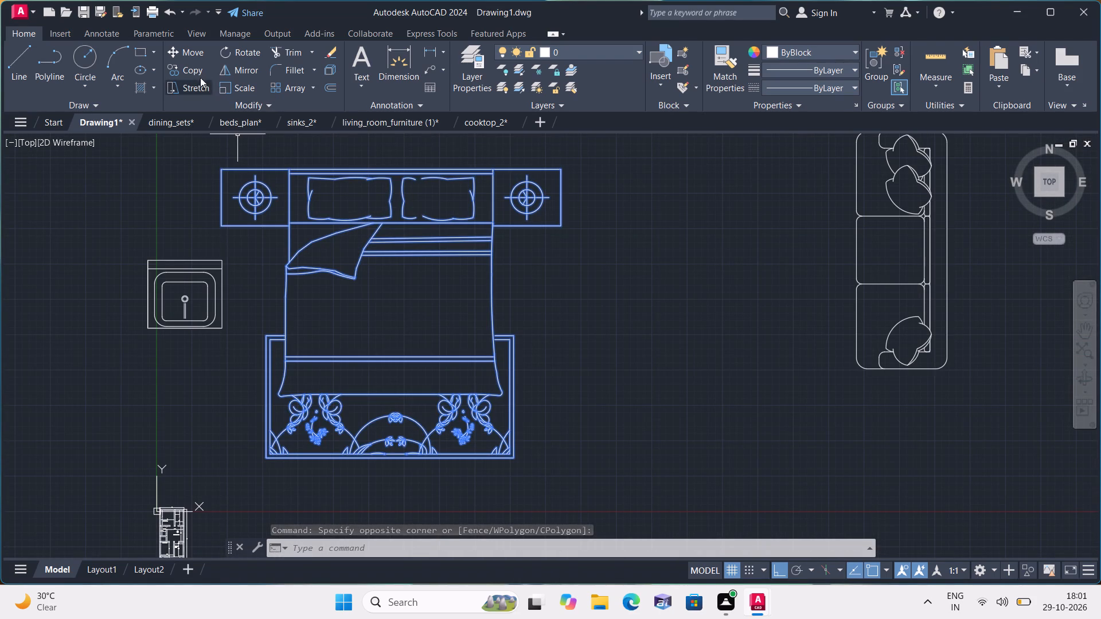
{"action": "left_click", "coordinate": [192, 71]}
{"action": "left_click_drag", "start_coordinate": [334, 234], "coordinate": [339, 241]}
{"action": "middle_click_drag", "start_coordinate": [369, 325], "coordinate": [364, 319]}
{"action": "scroll", "coordinate": [368, 325], "scroll_direction": "down", "scroll_amount": 1}
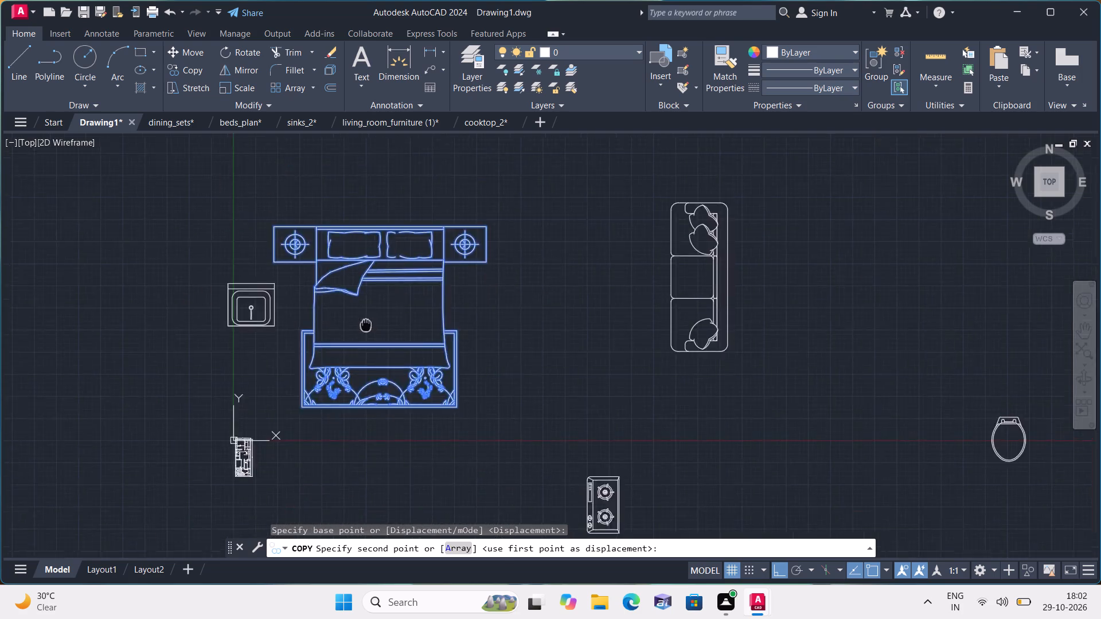
{"action": "middle_click_drag", "start_coordinate": [364, 319], "coordinate": [411, 103]}
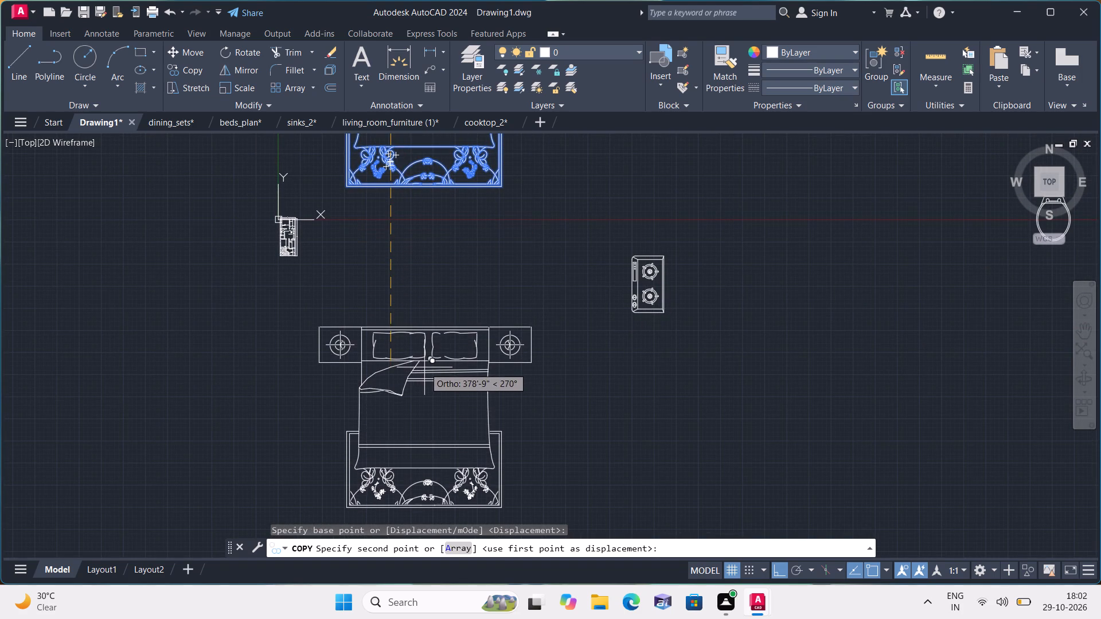
{"action": "left_click", "coordinate": [424, 367]}
{"action": "key", "text": "Escape"}
Rotate the southern copy of the bed 90° so its headboard and nightstands face west.
{"action": "scroll", "coordinate": [425, 354], "scroll_direction": "down", "scroll_amount": 1}
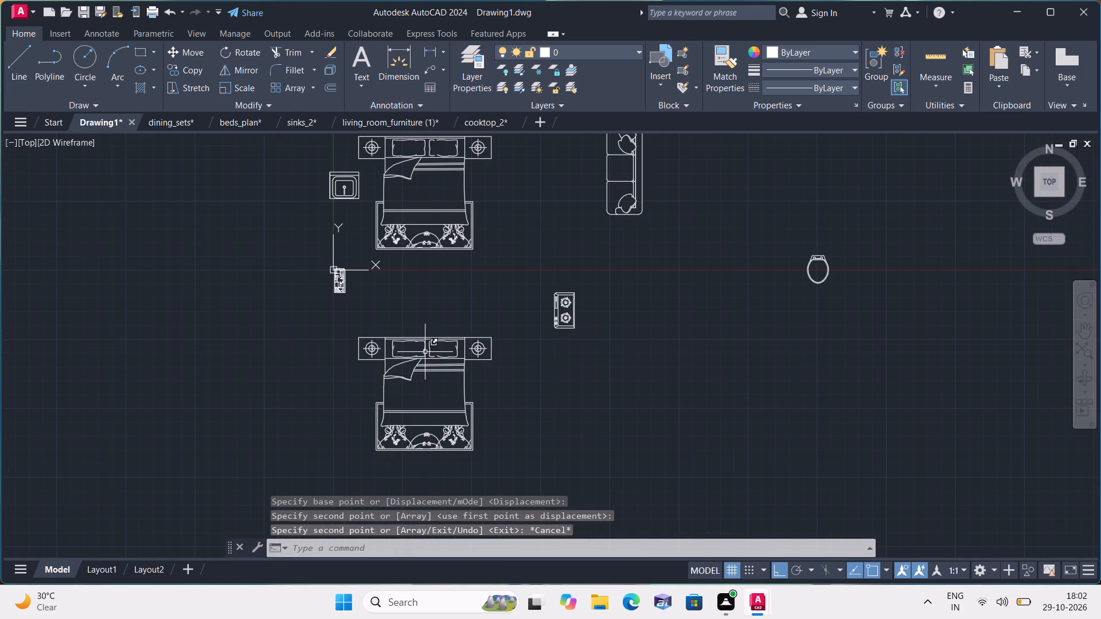
{"action": "middle_click_drag", "start_coordinate": [411, 352], "coordinate": [419, 252]}
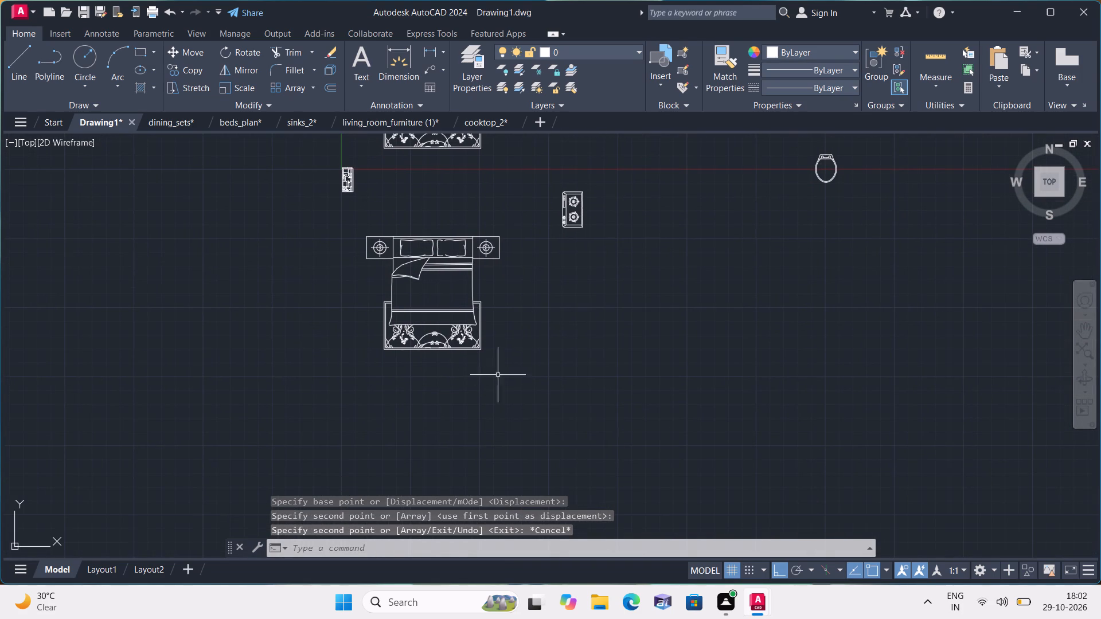
{"action": "left_click", "coordinate": [502, 383]}
{"action": "left_click", "coordinate": [350, 222]}
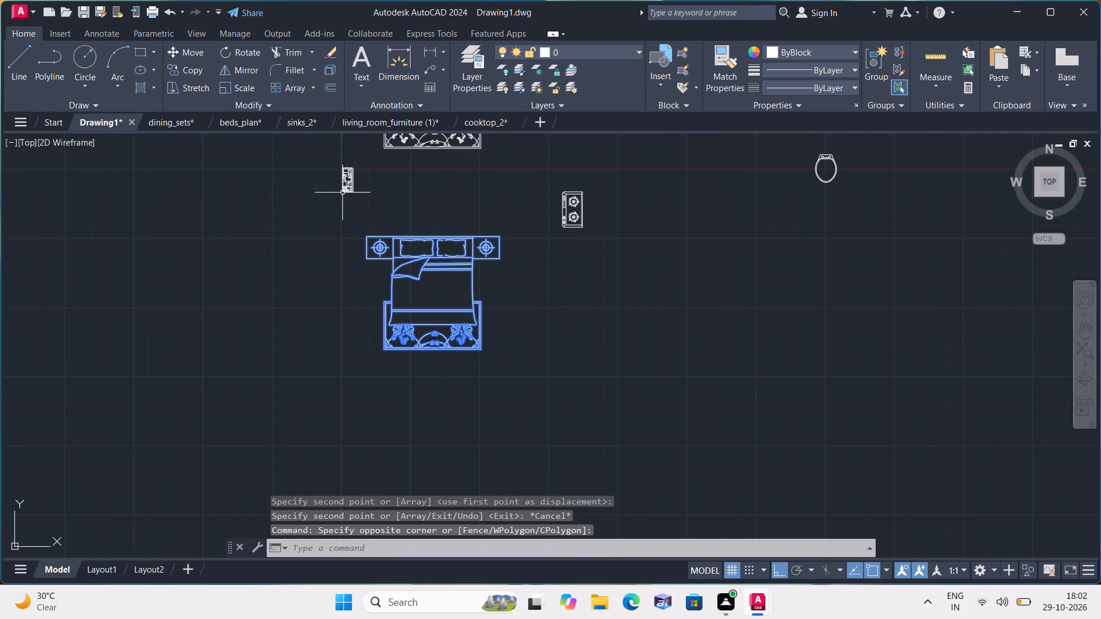
{"action": "left_click", "coordinate": [244, 50]}
{"action": "left_click", "coordinate": [427, 333]}
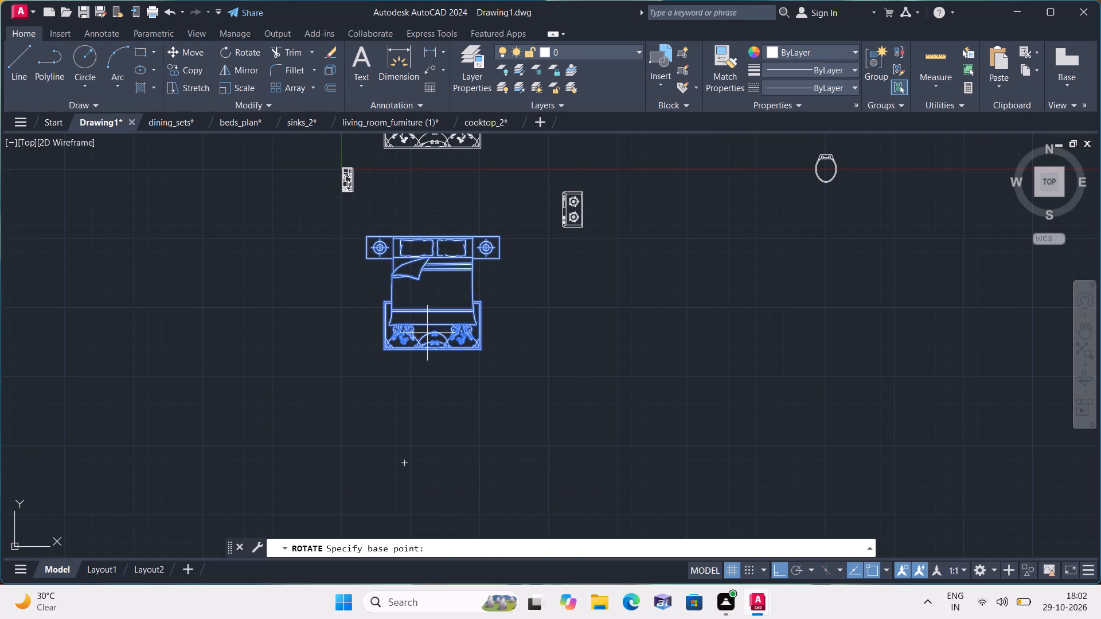
{"action": "left_click", "coordinate": [448, 224]}
Mirror the three-seat sofa across a vertical line on its west side, erasing the source so its back faces west.
{"action": "scroll", "coordinate": [448, 225], "scroll_direction": "down", "scroll_amount": 1}
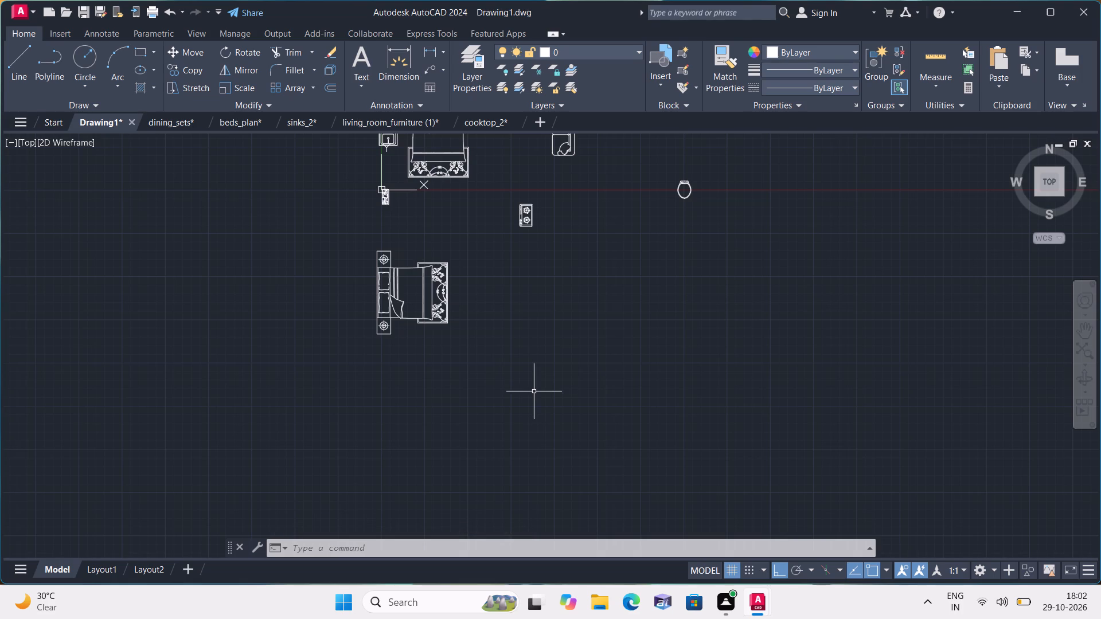
{"action": "scroll", "coordinate": [541, 379], "scroll_direction": "down", "scroll_amount": 1}
{"action": "middle_click_drag", "start_coordinate": [537, 379], "coordinate": [511, 439]}
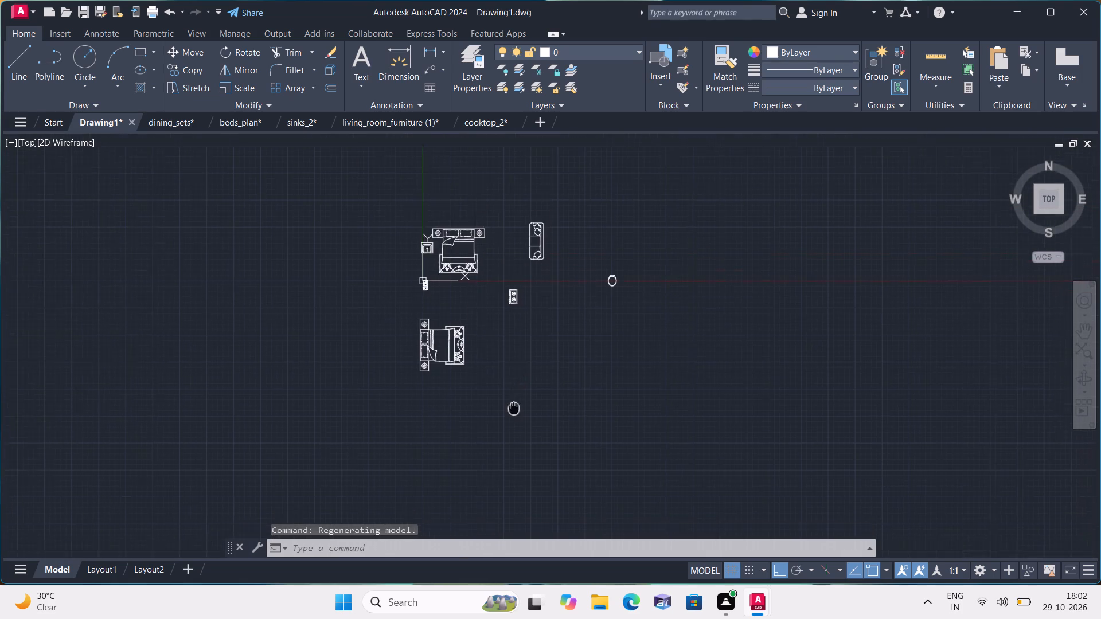
{"action": "middle_click_drag", "start_coordinate": [511, 439], "coordinate": [511, 446]}
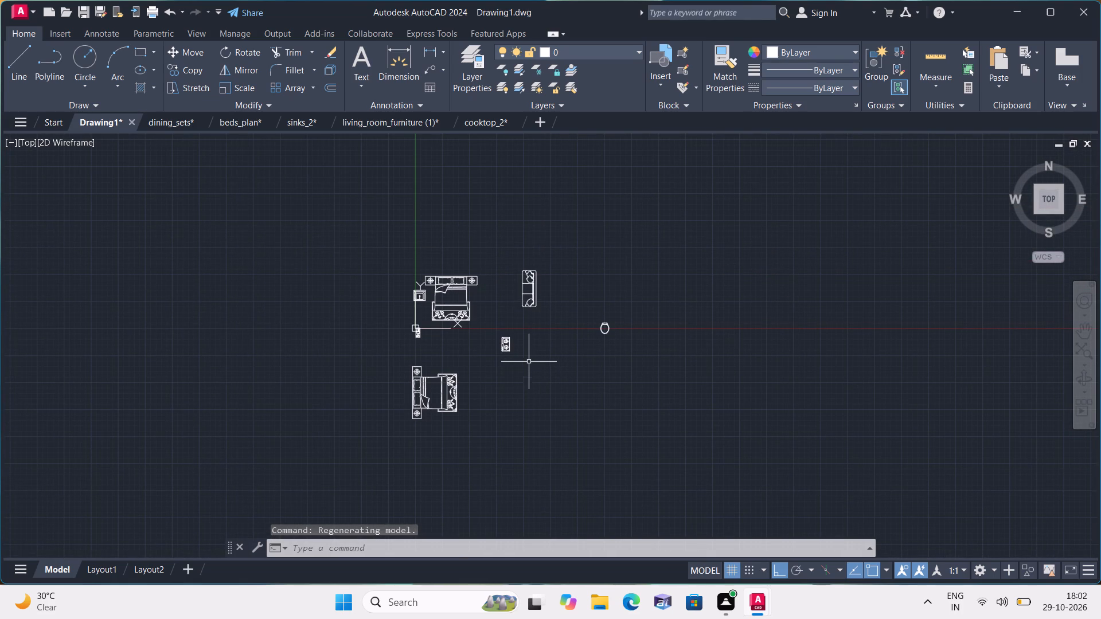
{"action": "scroll", "coordinate": [528, 350], "scroll_direction": "up", "scroll_amount": 1}
{"action": "left_click_drag", "start_coordinate": [557, 314], "coordinate": [552, 299]}
{"action": "left_click", "coordinate": [481, 203]}
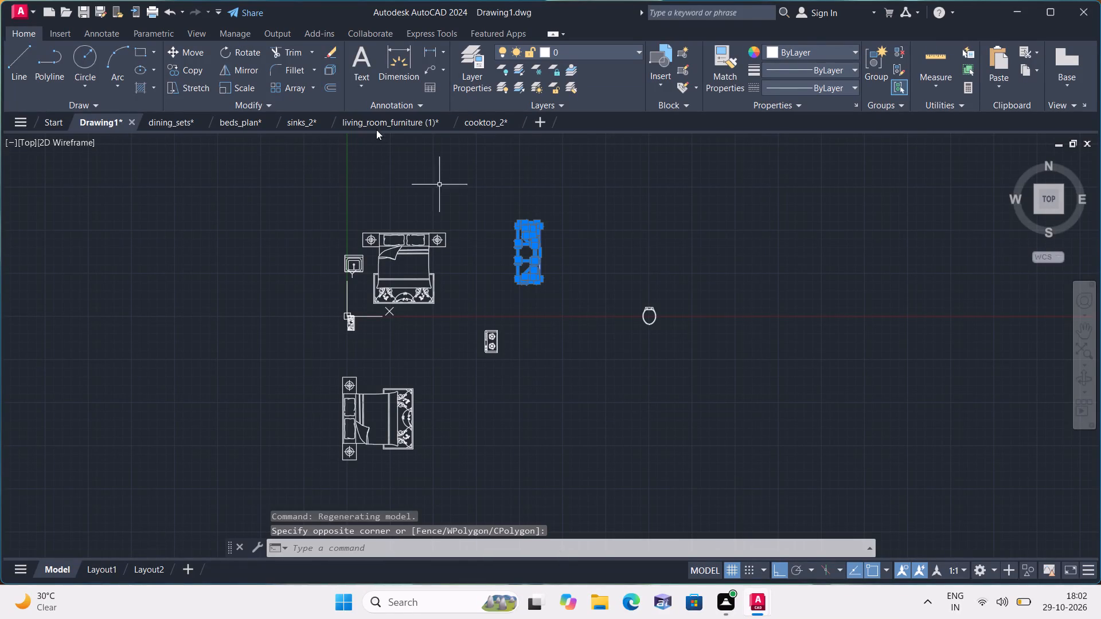
{"action": "left_click", "coordinate": [244, 66]}
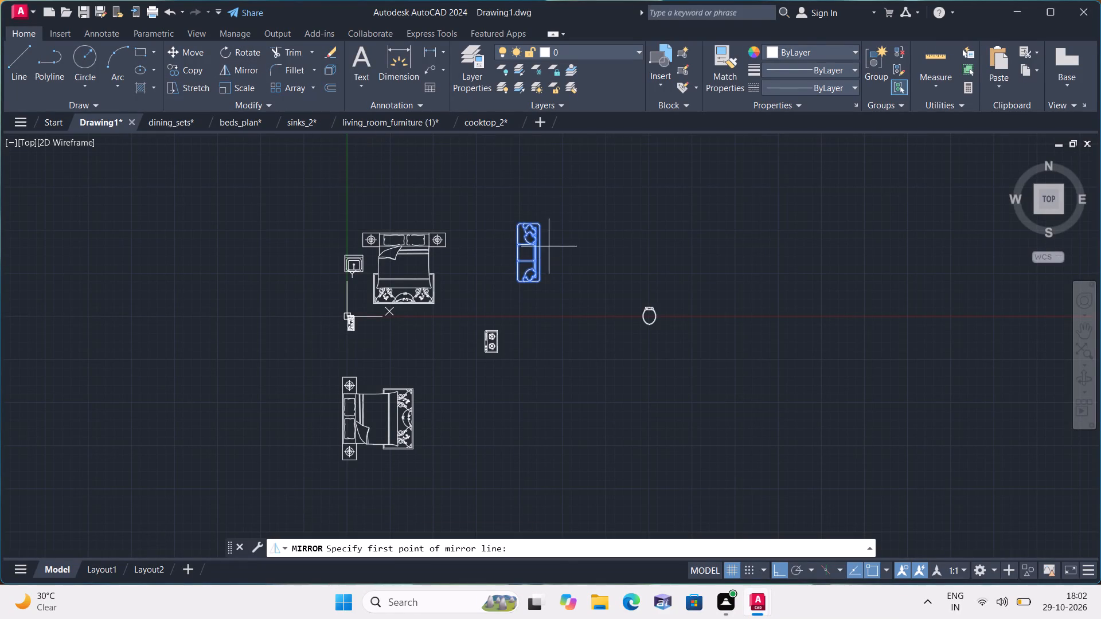
{"action": "left_click", "coordinate": [498, 200]}
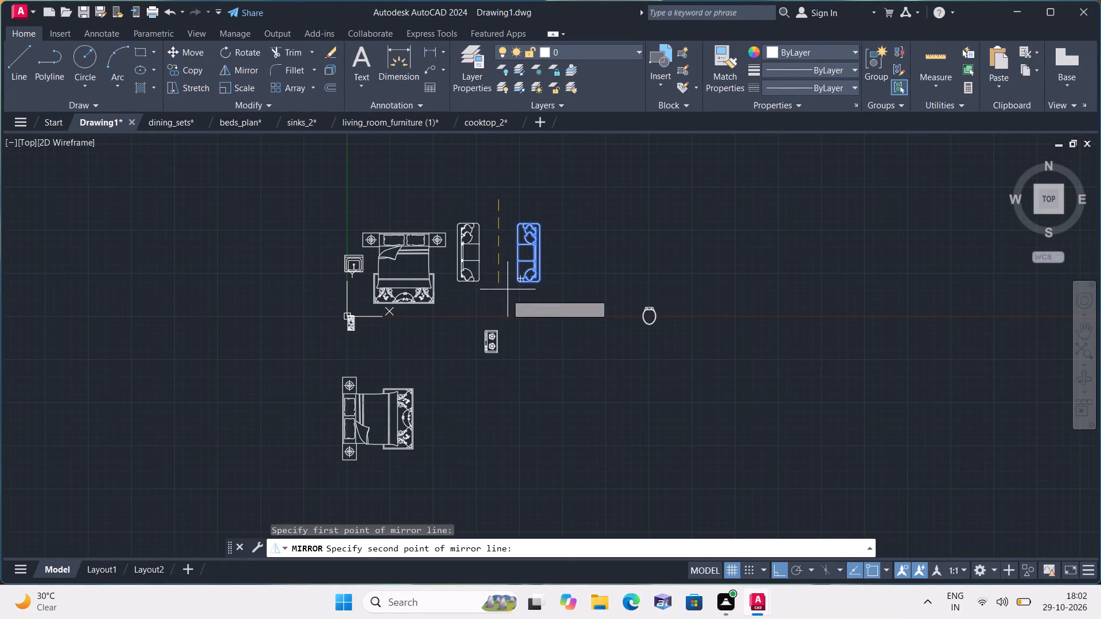
{"action": "left_click", "coordinate": [497, 302]}
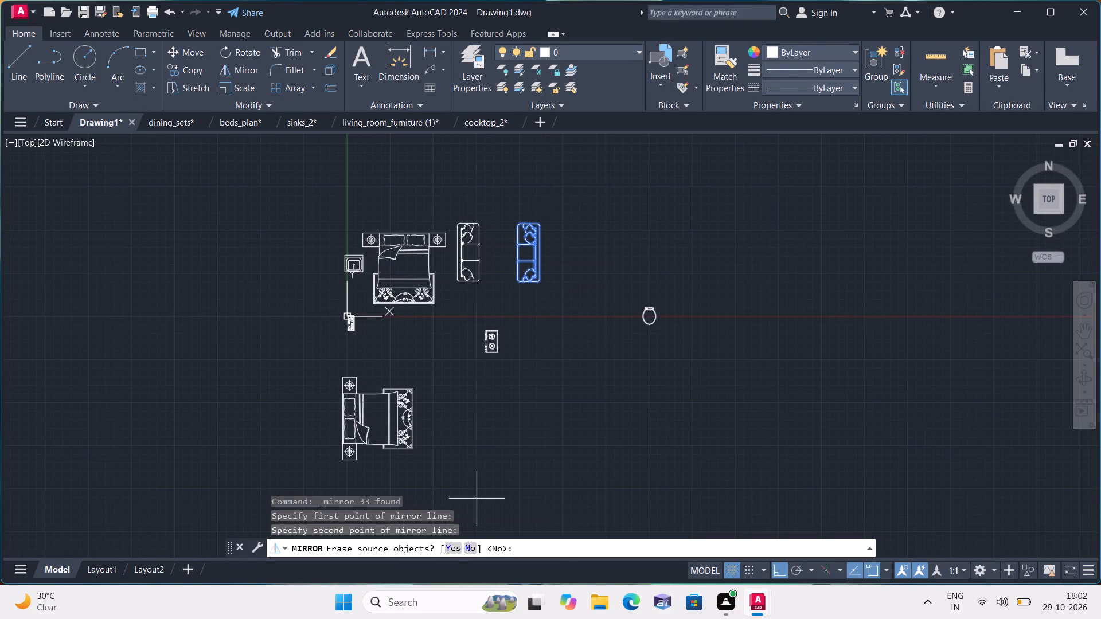
{"action": "left_click", "coordinate": [453, 544]}
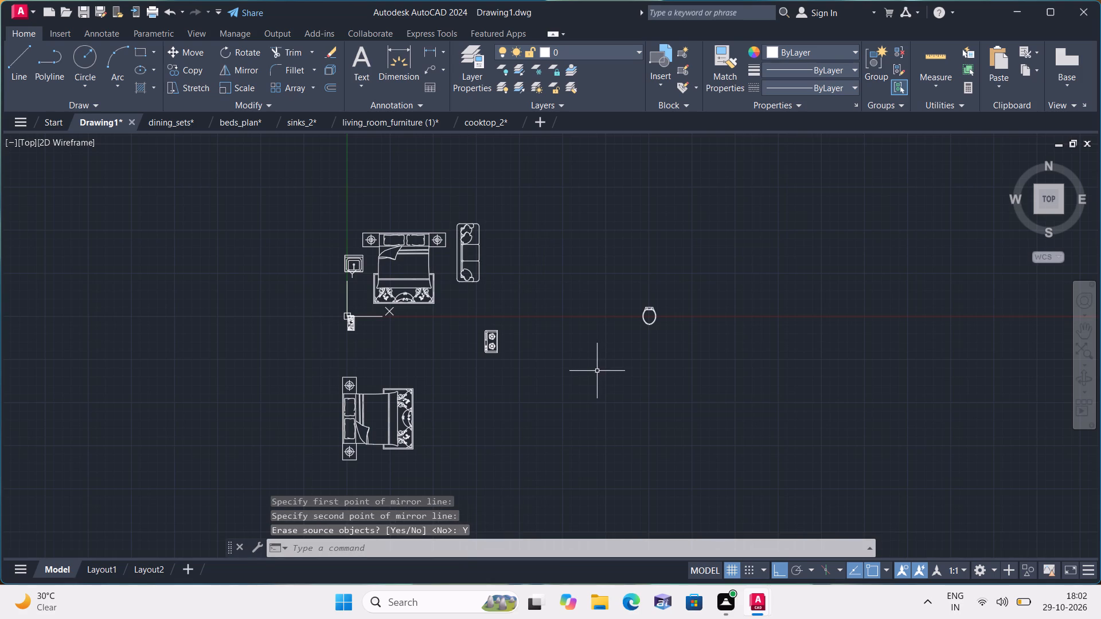
Rotate the toilet 180° so its tank end faces south.
{"action": "middle_click_drag", "start_coordinate": [597, 371], "coordinate": [577, 405]}
{"action": "left_click_drag", "start_coordinate": [693, 422], "coordinate": [677, 387]}
{"action": "left_click", "coordinate": [588, 294]}
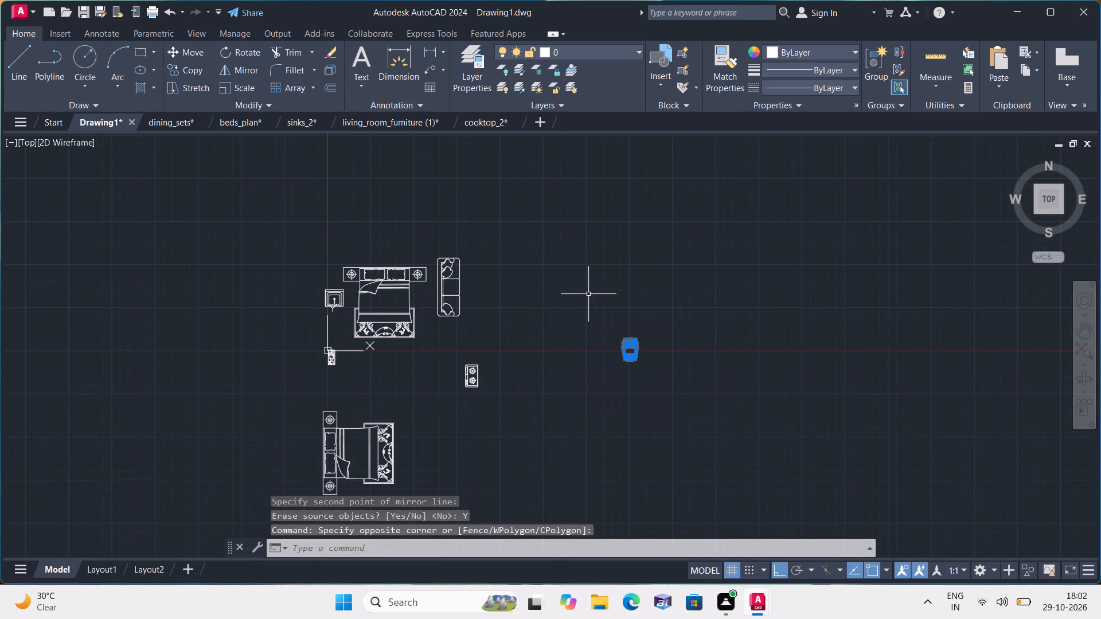
{"action": "left_click", "coordinate": [241, 52]}
{"action": "left_click_drag", "start_coordinate": [567, 333], "coordinate": [572, 329]}
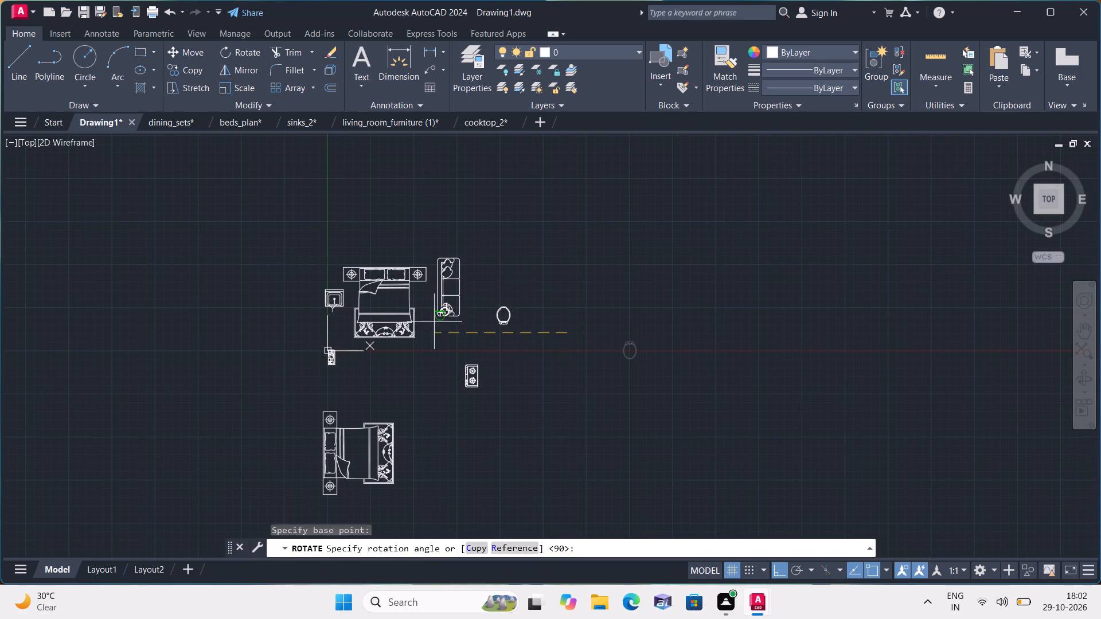
{"action": "left_click", "coordinate": [423, 344]}
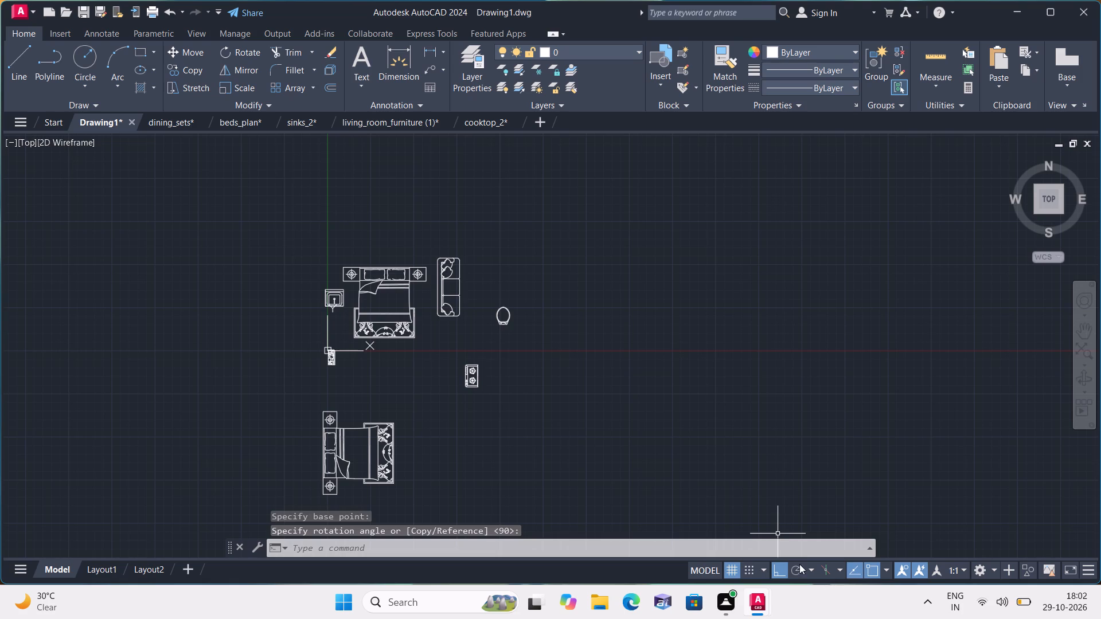
Turn off Ortho mode and scale the southern copy of the bed down freehand to suit the floor plan's size.
{"action": "left_click", "coordinate": [780, 568]}
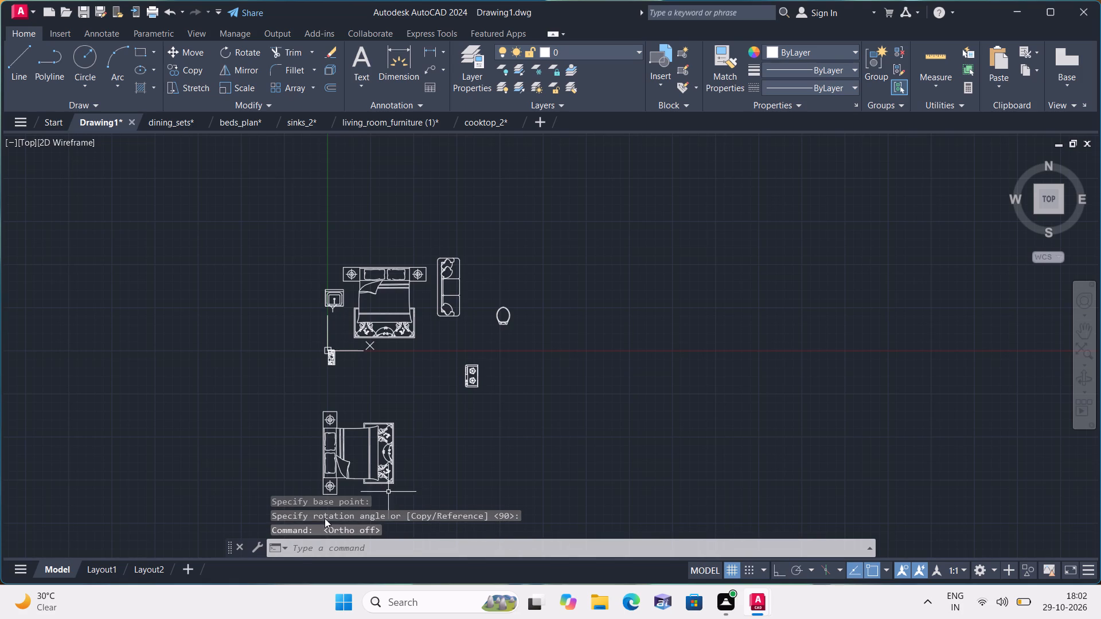
{"action": "scroll", "coordinate": [341, 377], "scroll_direction": "up", "scroll_amount": 1}
{"action": "middle_click_drag", "start_coordinate": [401, 460], "coordinate": [458, 307]}
{"action": "left_click_drag", "start_coordinate": [494, 445], "coordinate": [478, 432]}
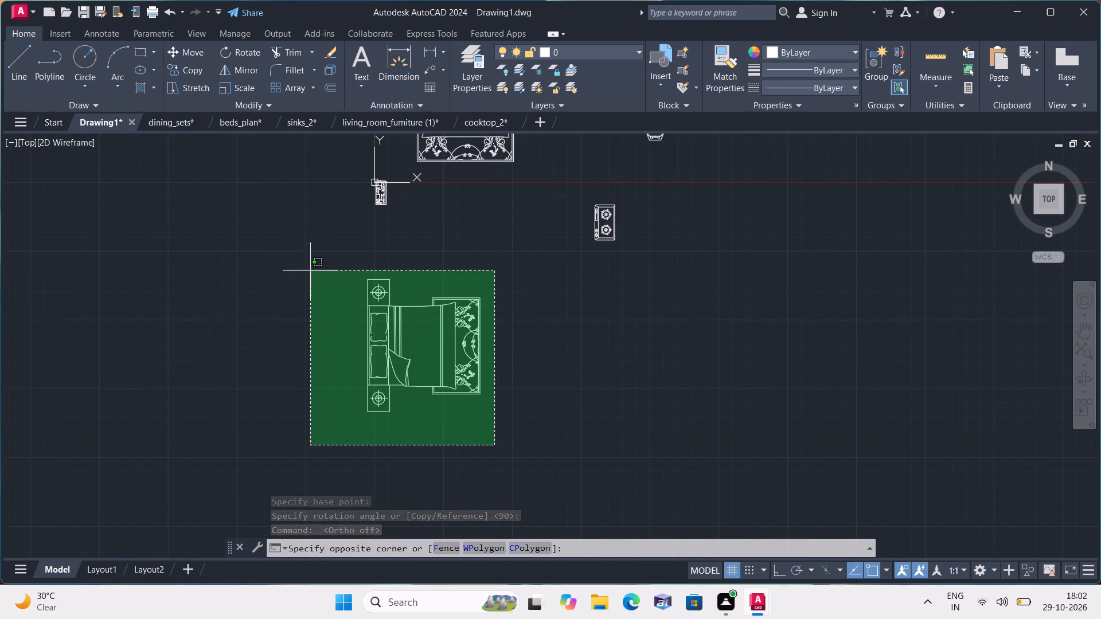
{"action": "left_click", "coordinate": [310, 271]}
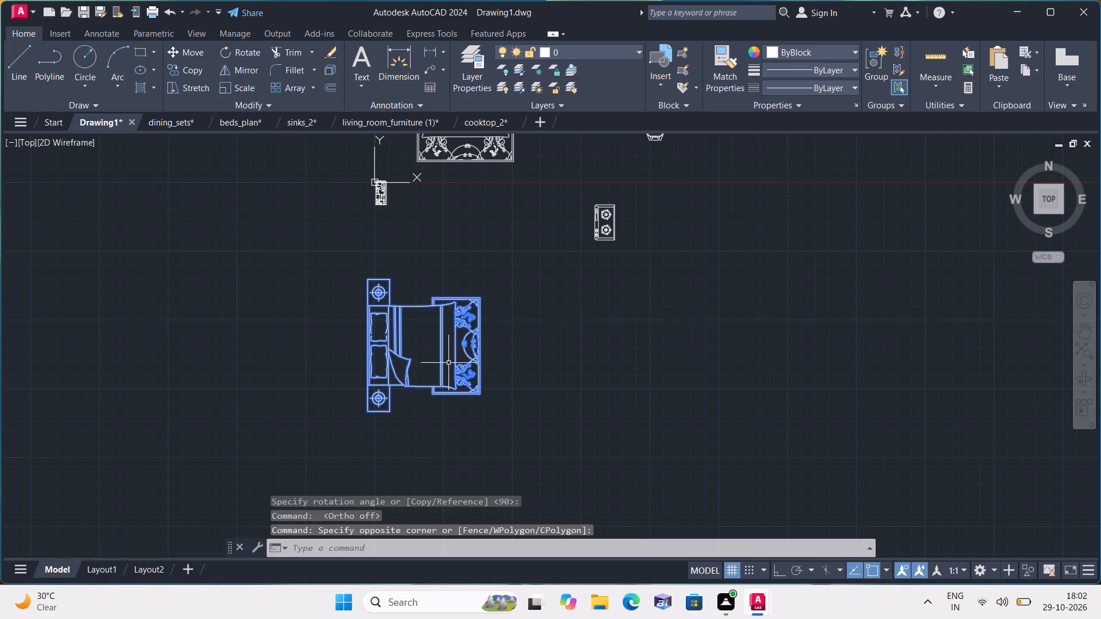
{"action": "left_click", "coordinate": [241, 87]}
{"action": "scroll", "coordinate": [405, 342], "scroll_direction": "up", "scroll_amount": 2}
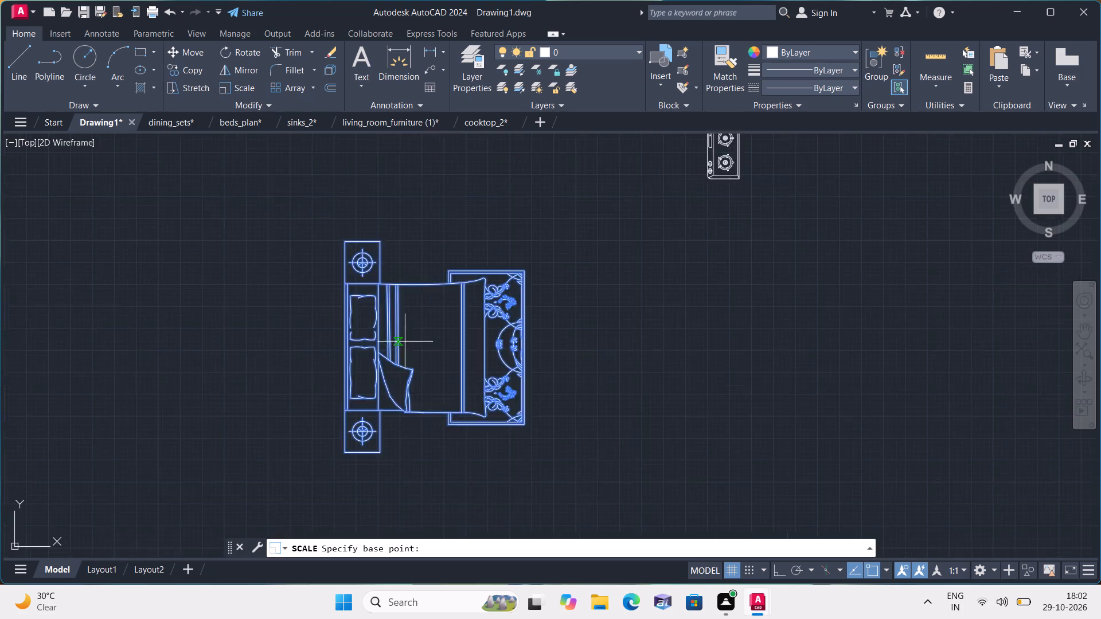
{"action": "left_click", "coordinate": [432, 344]}
{"action": "left_click", "coordinate": [434, 346]}
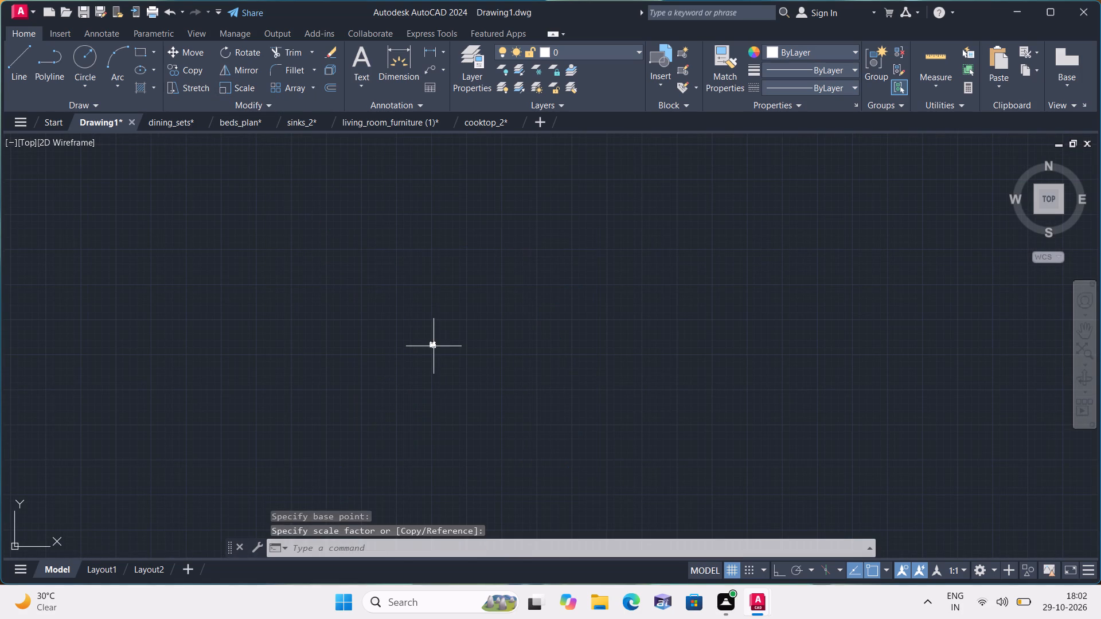
Move the scaled-down bed into the floor plan's bedroom beside the waiting room, with its headboard near the west wall.
{"action": "left_click", "coordinate": [487, 359]}
{"action": "left_click", "coordinate": [353, 283]}
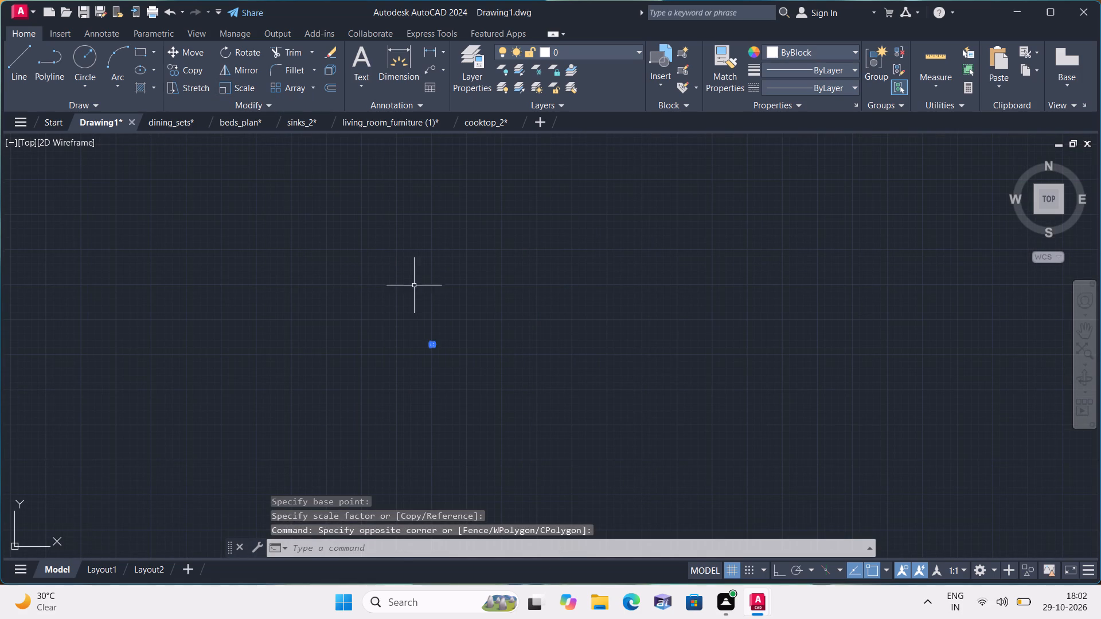
{"action": "left_click", "coordinate": [197, 47]}
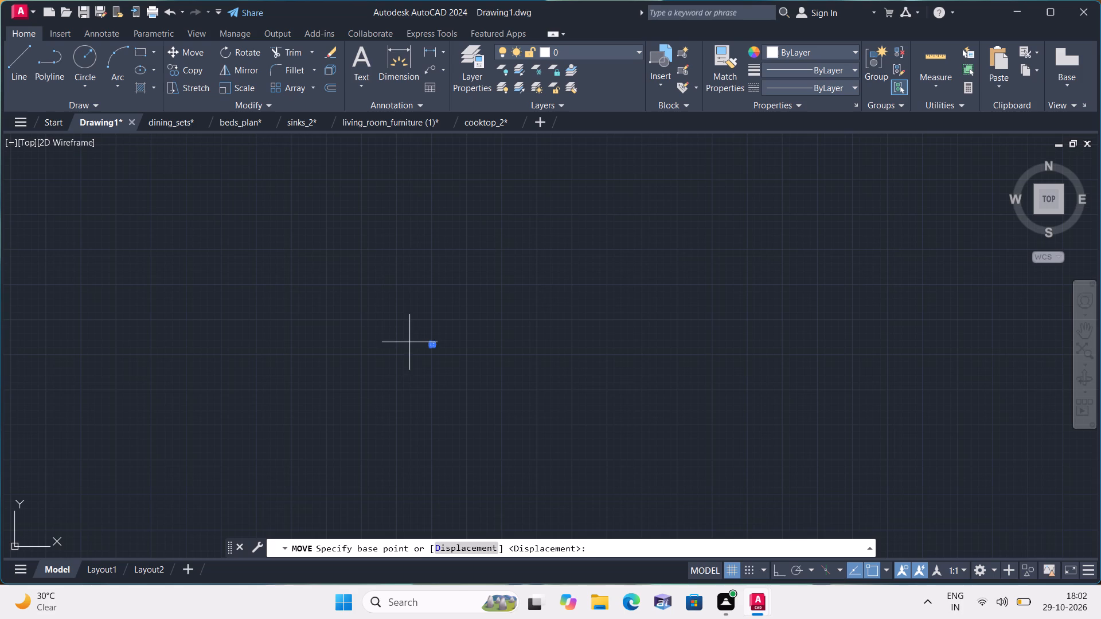
{"action": "left_click", "coordinate": [427, 342]}
{"action": "middle_click_drag", "start_coordinate": [363, 222], "coordinate": [464, 469]}
{"action": "scroll", "coordinate": [357, 224], "scroll_direction": "down", "scroll_amount": 1}
{"action": "scroll", "coordinate": [446, 377], "scroll_direction": "up", "scroll_amount": 2}
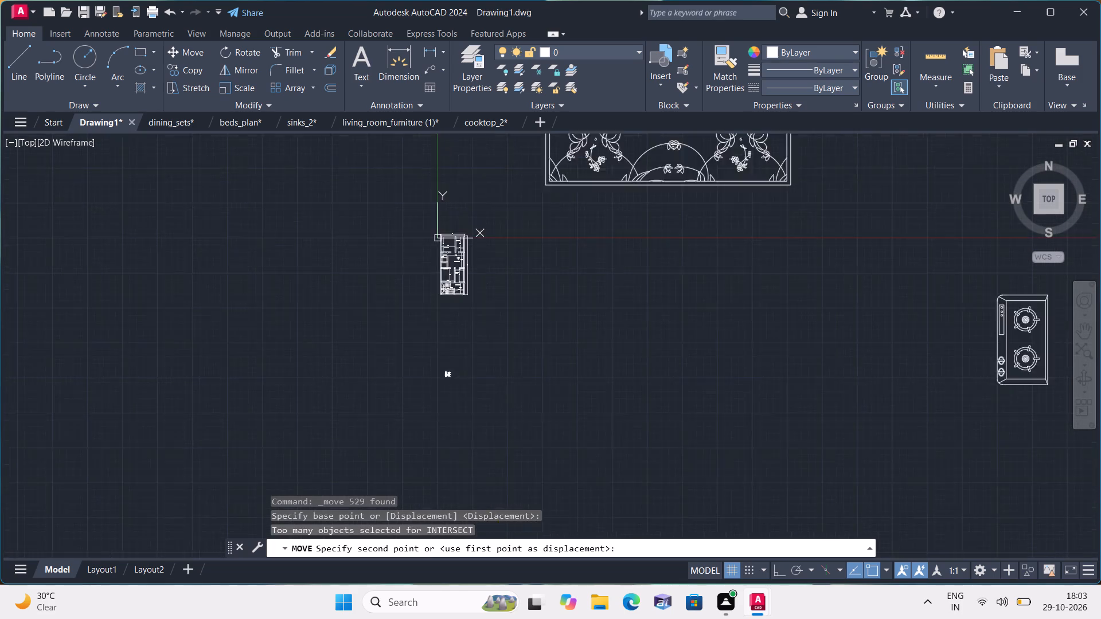
{"action": "scroll", "coordinate": [422, 206], "scroll_direction": "up", "scroll_amount": 3}
{"action": "scroll", "coordinate": [509, 288], "scroll_direction": "up", "scroll_amount": 2}
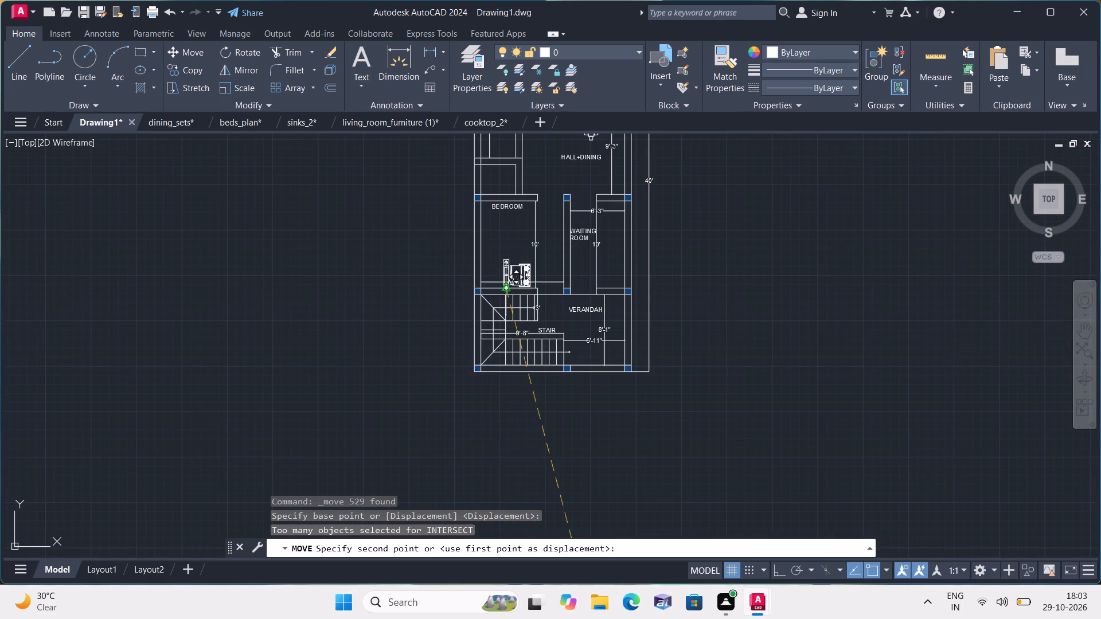
{"action": "scroll", "coordinate": [495, 268], "scroll_direction": "up", "scroll_amount": 1}
{"action": "middle_click_drag", "start_coordinate": [471, 254], "coordinate": [447, 430]}
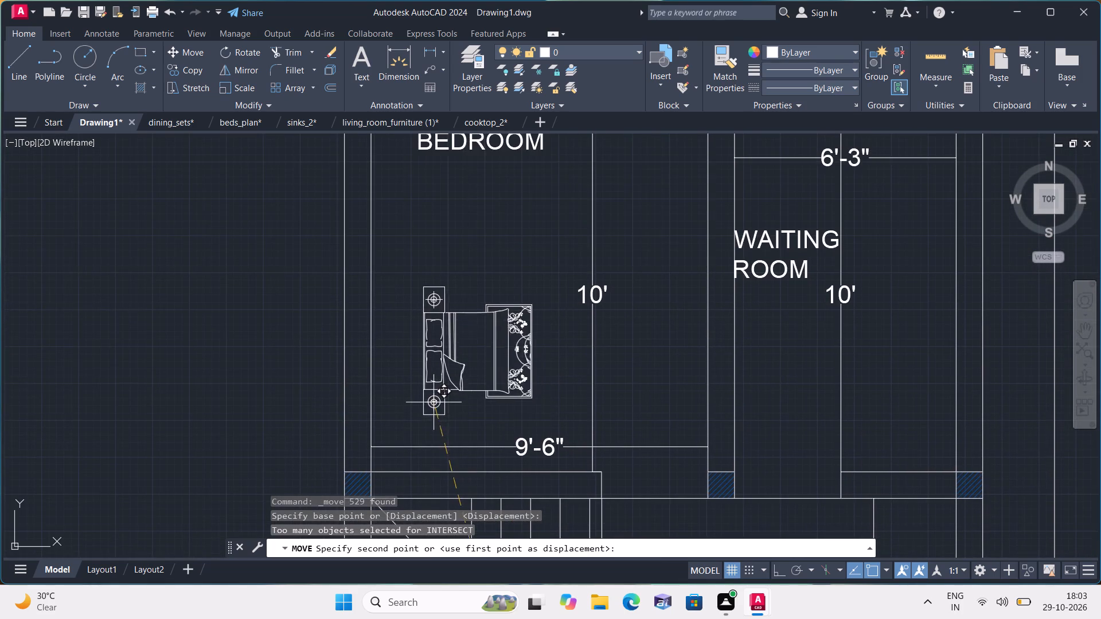
{"action": "scroll", "coordinate": [429, 388], "scroll_direction": "up", "scroll_amount": 2}
{"action": "middle_click_drag", "start_coordinate": [427, 386], "coordinate": [429, 487]}
{"action": "scroll", "coordinate": [421, 386], "scroll_direction": "down", "scroll_amount": 1}
{"action": "scroll", "coordinate": [429, 487], "scroll_direction": "up", "scroll_amount": 1}
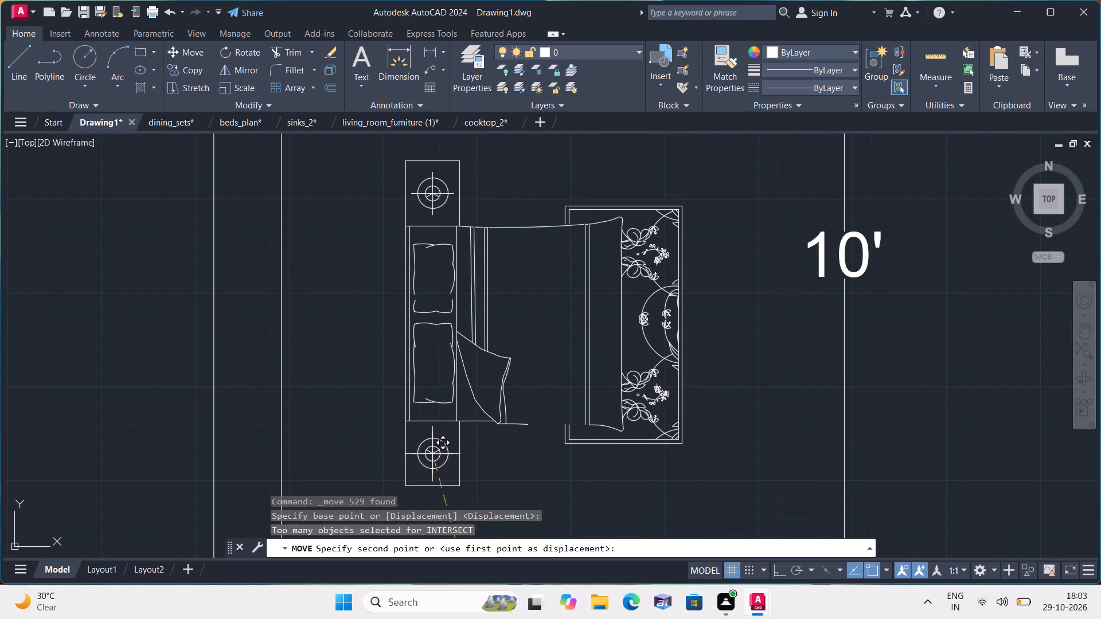
{"action": "left_click", "coordinate": [433, 440]}
Scale the bed in the bedroom up freehand about a point on its mattress to better fill the room.
{"action": "scroll", "coordinate": [446, 421], "scroll_direction": "down", "scroll_amount": 1}
{"action": "middle_click_drag", "start_coordinate": [493, 425], "coordinate": [475, 403]}
{"action": "scroll", "coordinate": [490, 425], "scroll_direction": "down", "scroll_amount": 1}
{"action": "left_click_drag", "start_coordinate": [553, 437], "coordinate": [534, 416]}
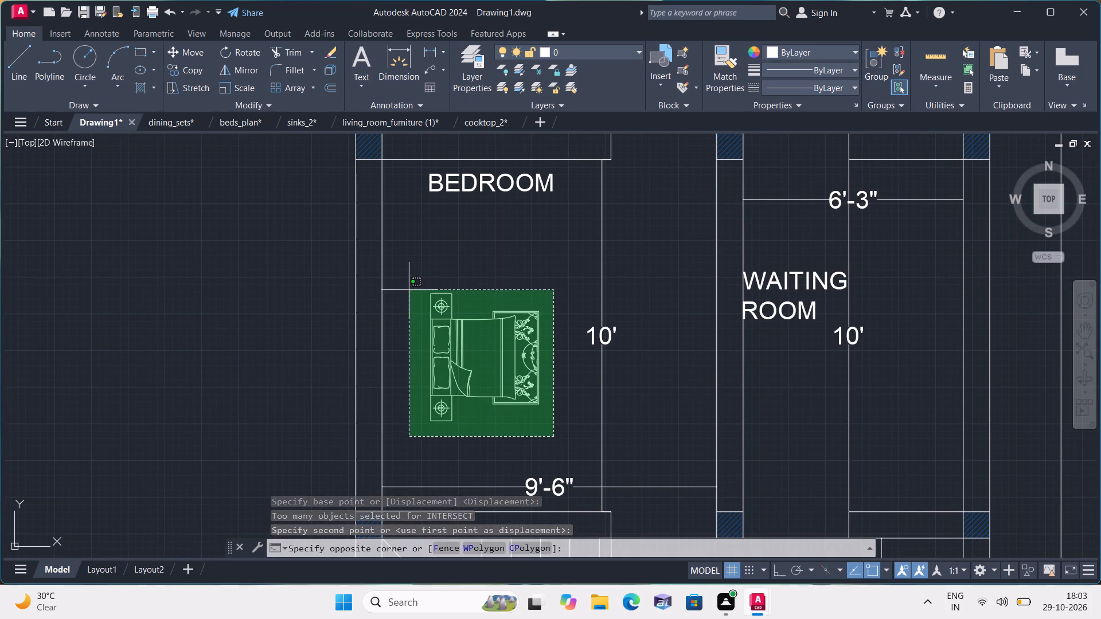
{"action": "left_click", "coordinate": [409, 278]}
{"action": "left_click", "coordinate": [239, 81]}
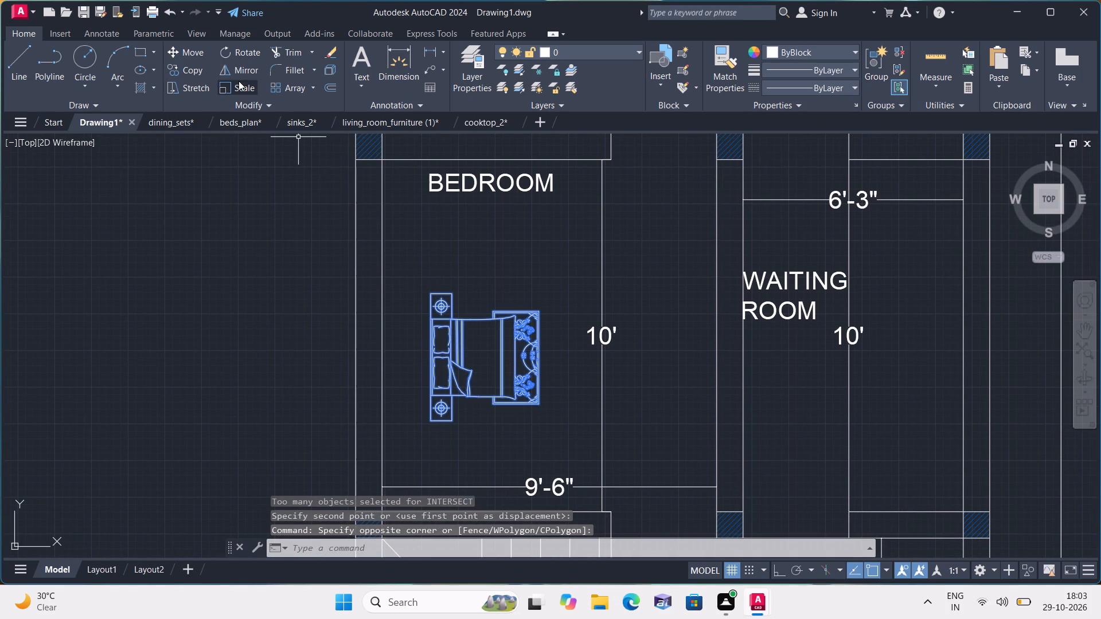
{"action": "left_click", "coordinate": [487, 331]}
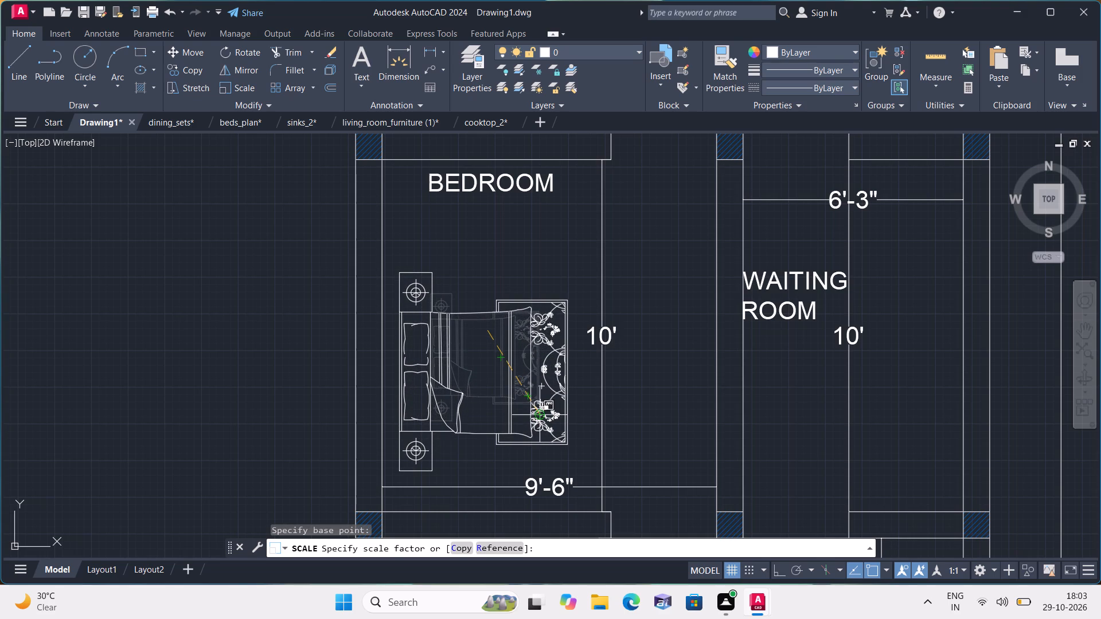
{"action": "left_click", "coordinate": [541, 419]}
Scale the original north-facing double bed with its nightstands and rug down freehand to suit the floor plan's size.
{"action": "scroll", "coordinate": [546, 416], "scroll_direction": "down", "scroll_amount": 2}
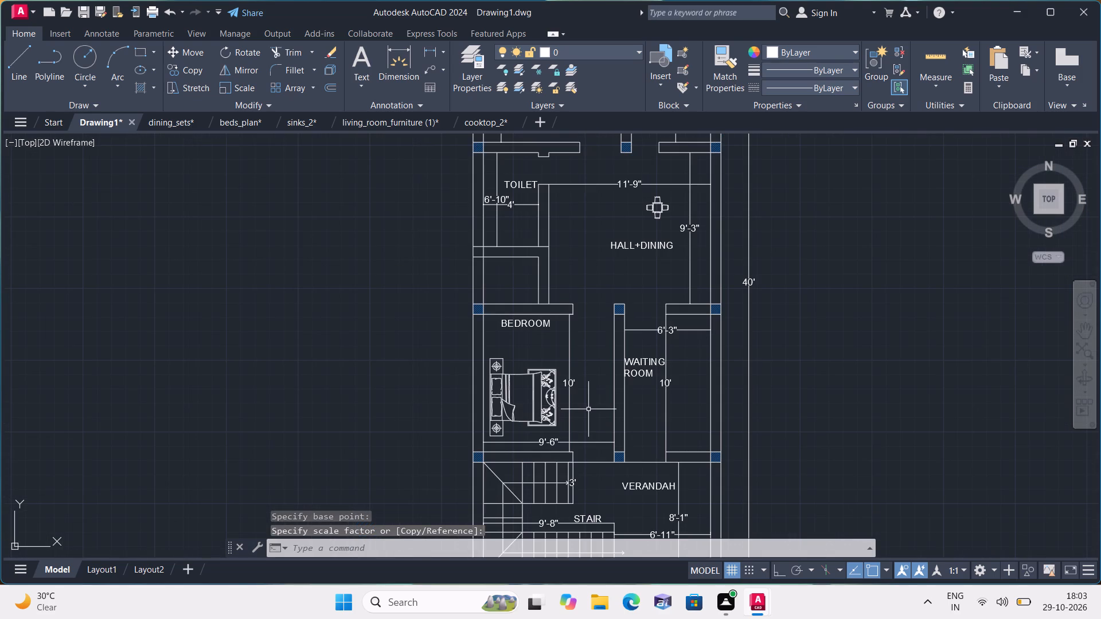
{"action": "middle_click_drag", "start_coordinate": [634, 301], "coordinate": [405, 380]}
{"action": "scroll", "coordinate": [411, 386], "scroll_direction": "down", "scroll_amount": 3}
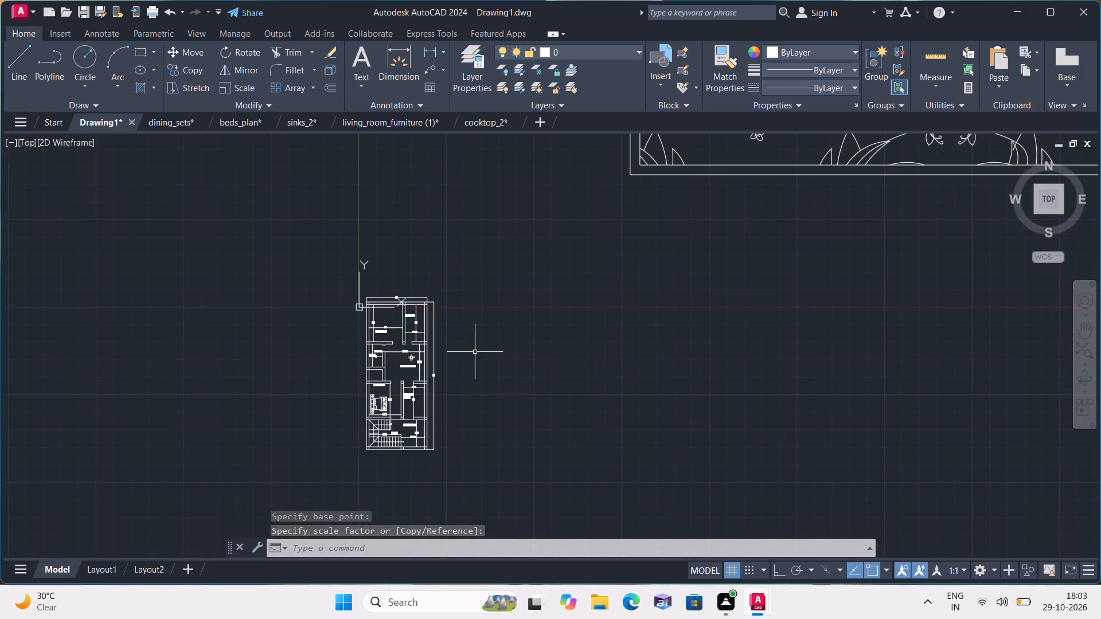
{"action": "middle_click_drag", "start_coordinate": [534, 302], "coordinate": [417, 491]}
{"action": "scroll", "coordinate": [397, 521], "scroll_direction": "down", "scroll_amount": 2}
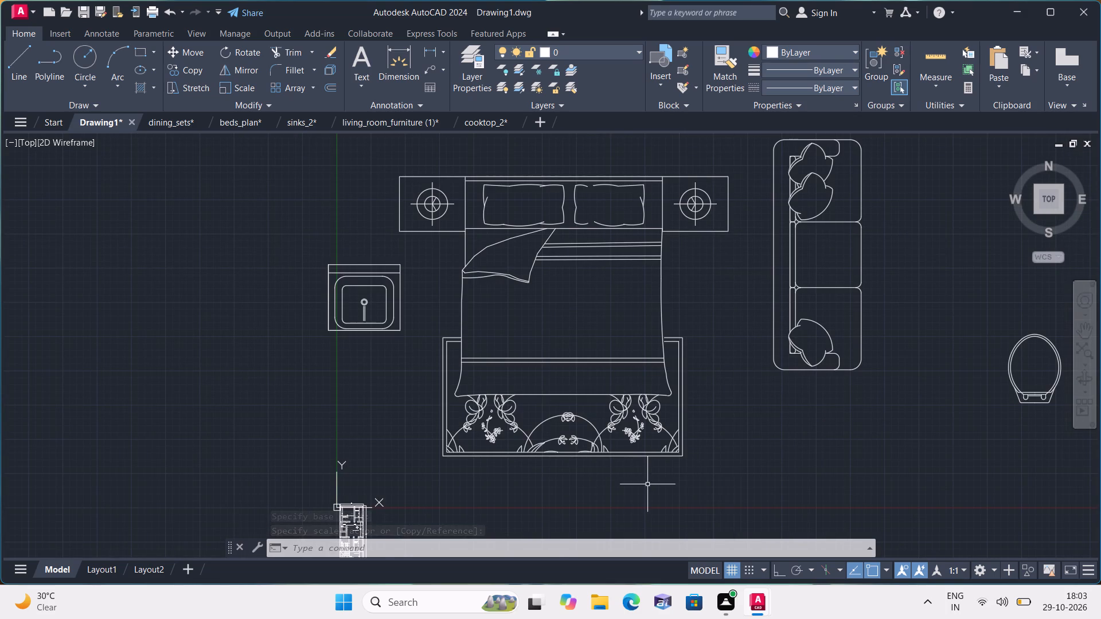
{"action": "left_click_drag", "start_coordinate": [724, 479], "coordinate": [721, 473]}
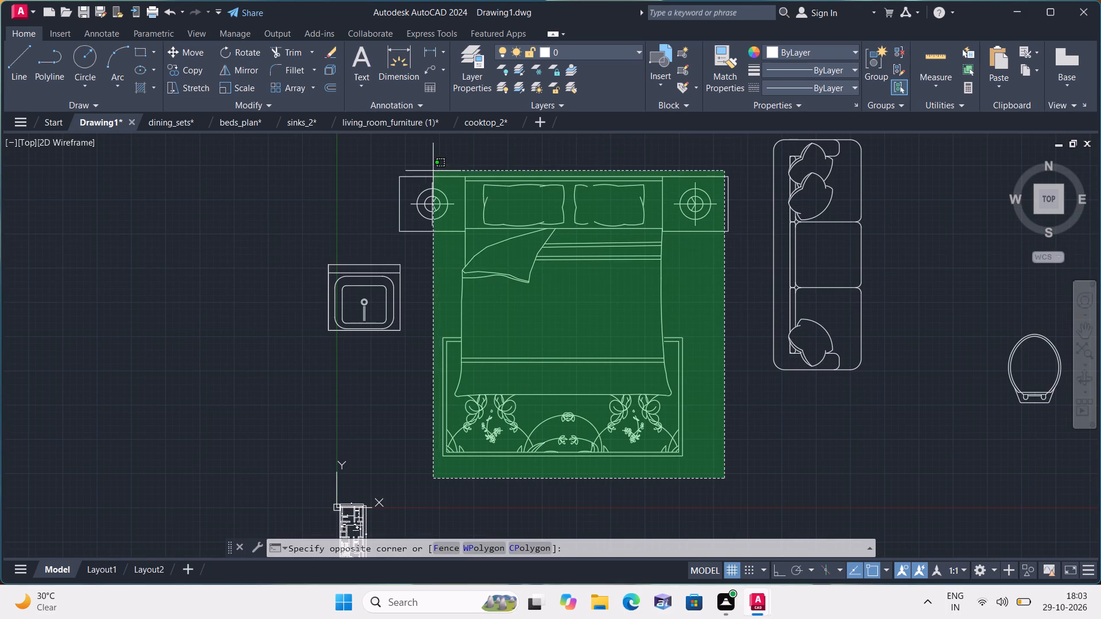
{"action": "left_click", "coordinate": [428, 167]}
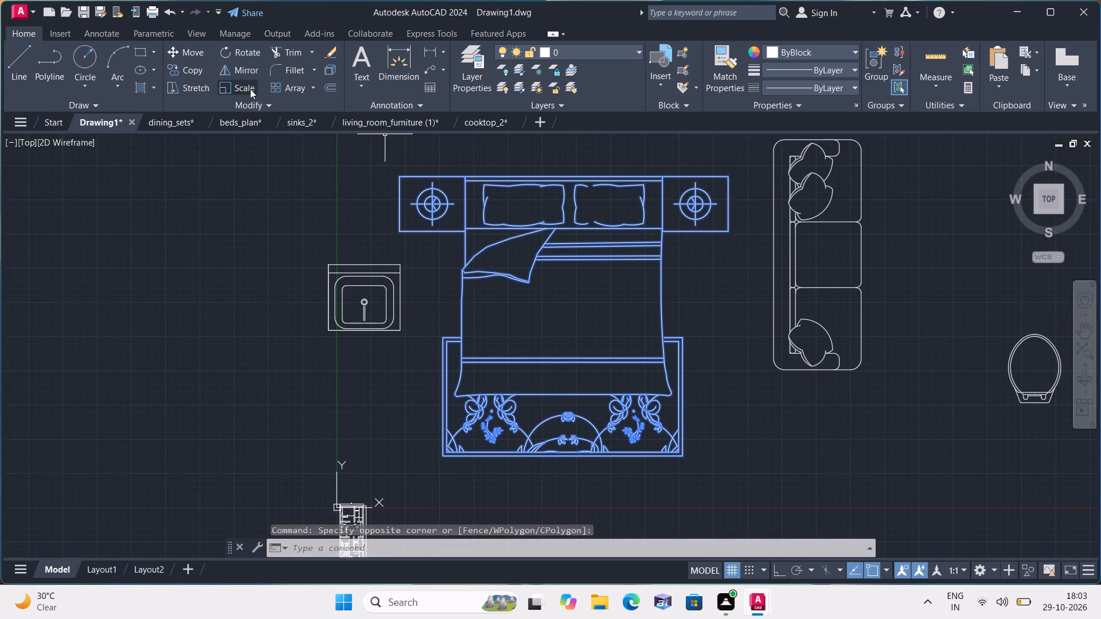
{"action": "left_click", "coordinate": [244, 86]}
{"action": "left_click", "coordinate": [519, 315]}
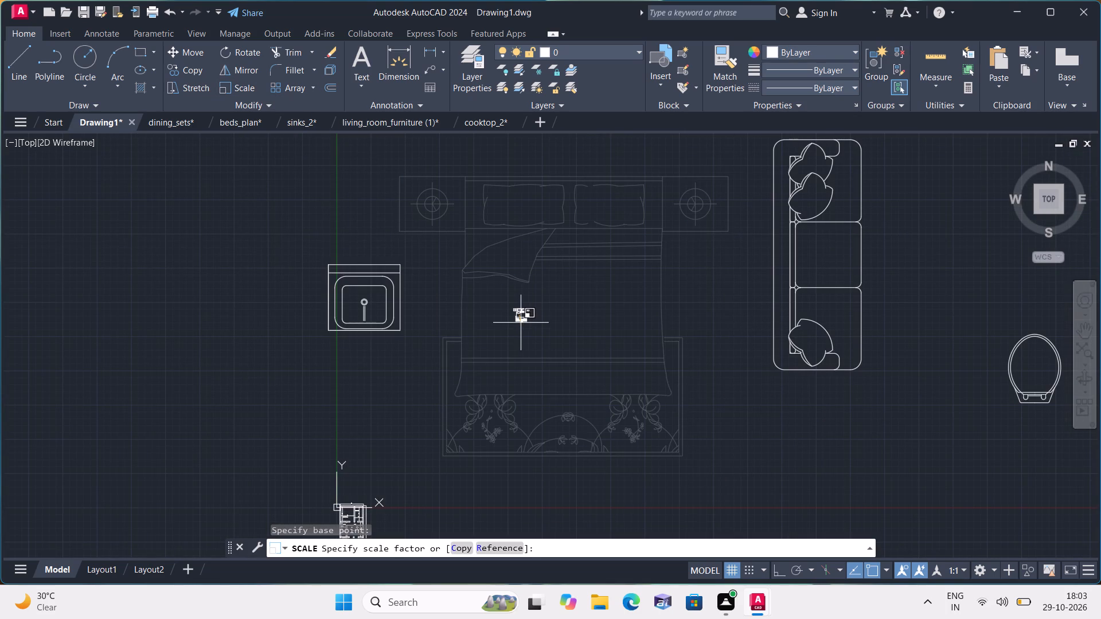
{"action": "left_click", "coordinate": [521, 318]}
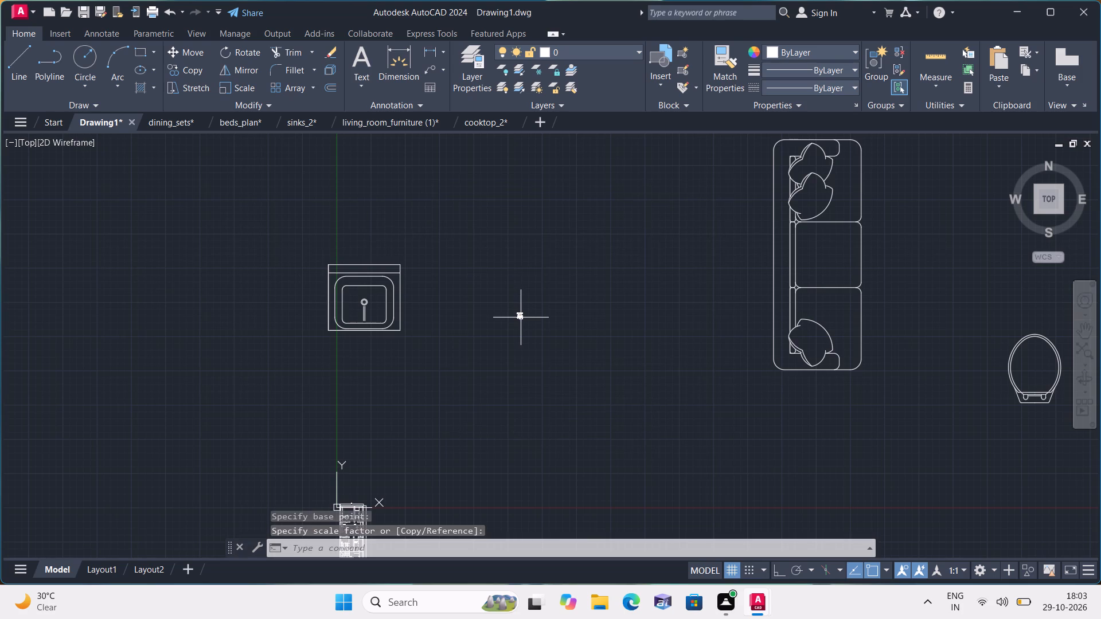
Move the scaled-down double bed into the floor plan's northern bedroom beside the kitchen, with its headboard near the north wall.
{"action": "scroll", "coordinate": [521, 318], "scroll_direction": "up", "scroll_amount": 2}
{"action": "left_click", "coordinate": [540, 329]}
{"action": "left_click", "coordinate": [462, 249]}
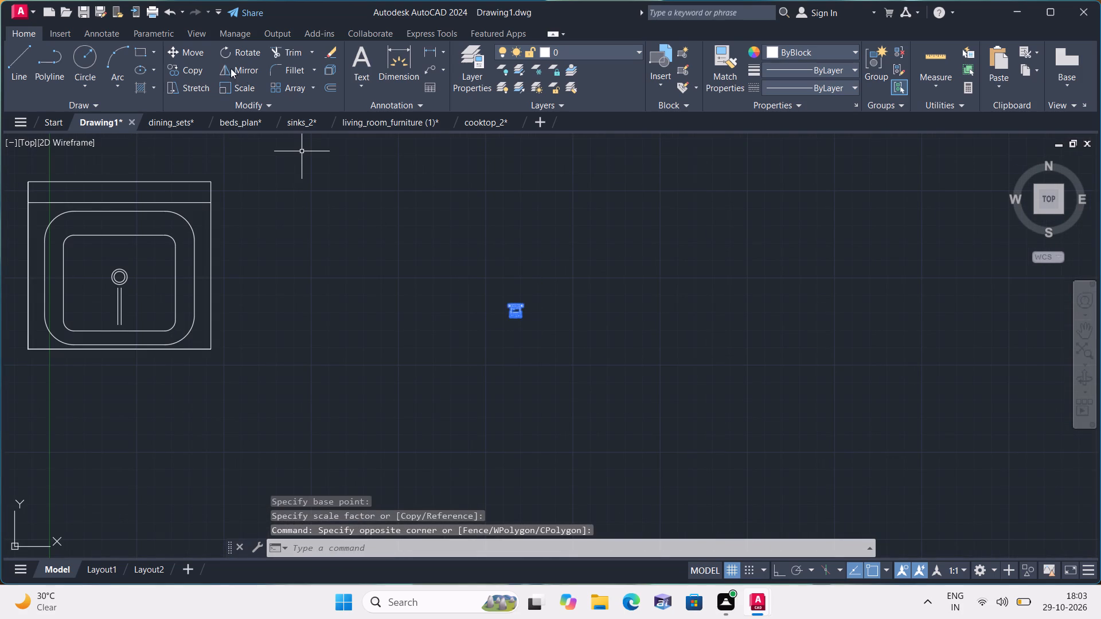
{"action": "left_click", "coordinate": [190, 50]}
{"action": "left_click", "coordinate": [524, 315]}
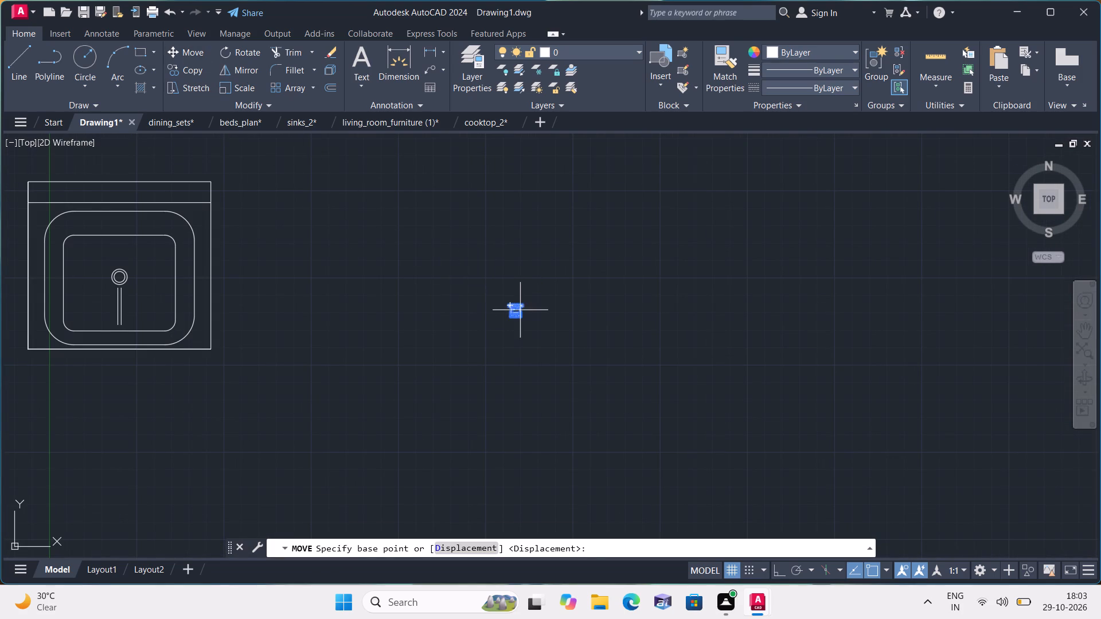
{"action": "scroll", "coordinate": [506, 344], "scroll_direction": "down", "scroll_amount": 1}
{"action": "middle_click_drag", "start_coordinate": [496, 371], "coordinate": [518, 275]}
{"action": "scroll", "coordinate": [412, 400], "scroll_direction": "down", "scroll_amount": 1}
{"action": "middle_click_drag", "start_coordinate": [412, 401], "coordinate": [454, 275]}
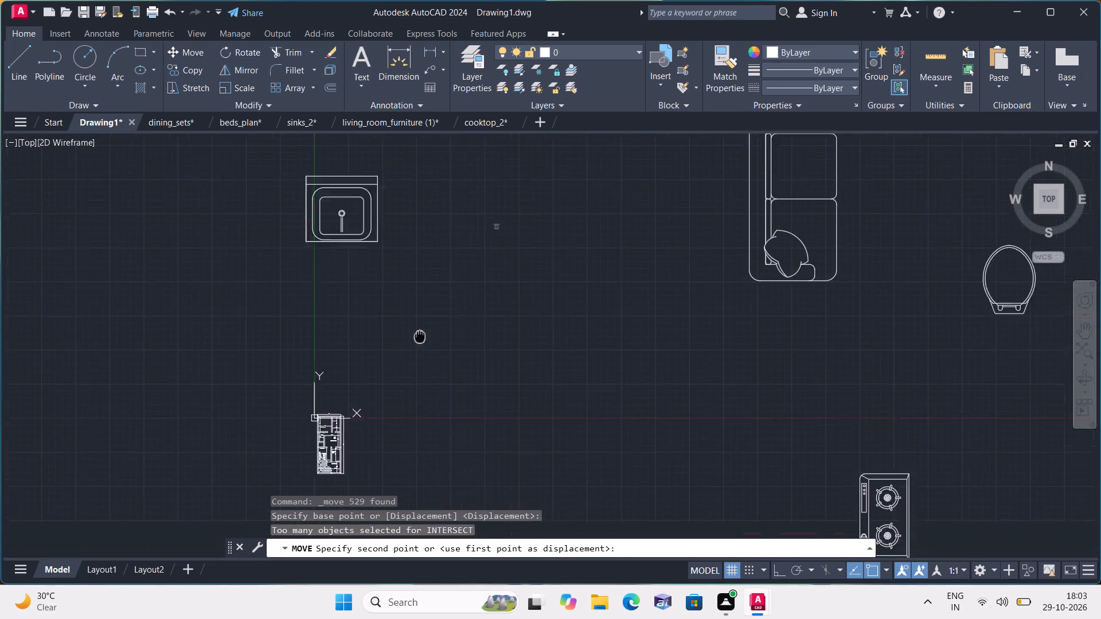
{"action": "middle_click_drag", "start_coordinate": [454, 275], "coordinate": [491, 232]}
{"action": "scroll", "coordinate": [409, 322], "scroll_direction": "up", "scroll_amount": 4}
{"action": "scroll", "coordinate": [329, 305], "scroll_direction": "up", "scroll_amount": 2}
{"action": "left_click", "coordinate": [319, 321]}
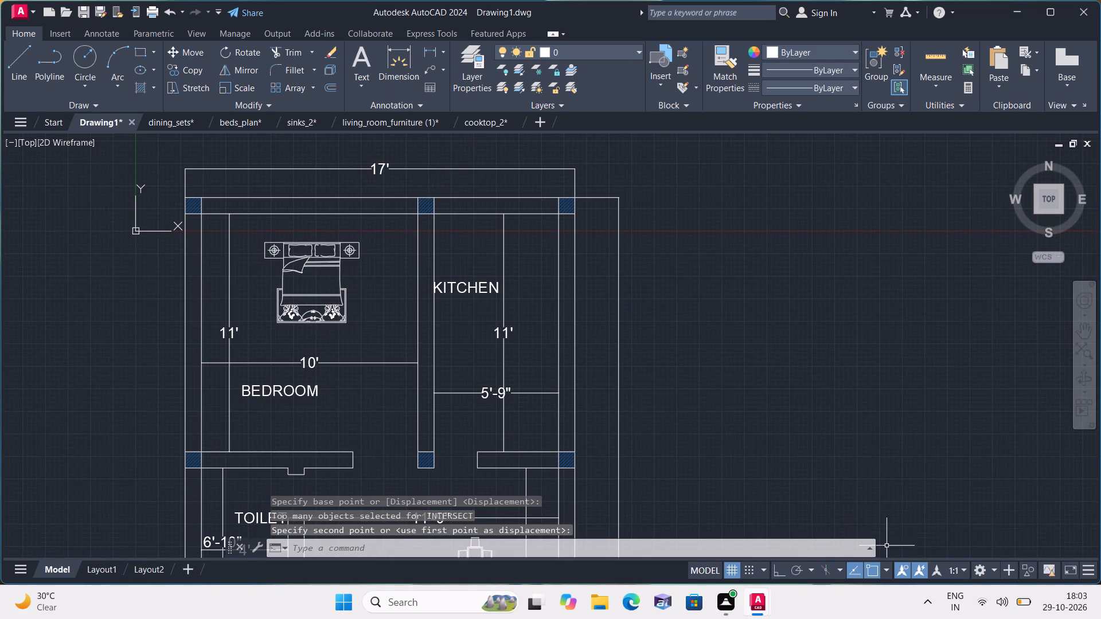
Scale the bed in the northern bedroom up freehand about a point on its mattress to better fill the room.
{"action": "scroll", "coordinate": [739, 434], "scroll_direction": "down", "scroll_amount": 1}
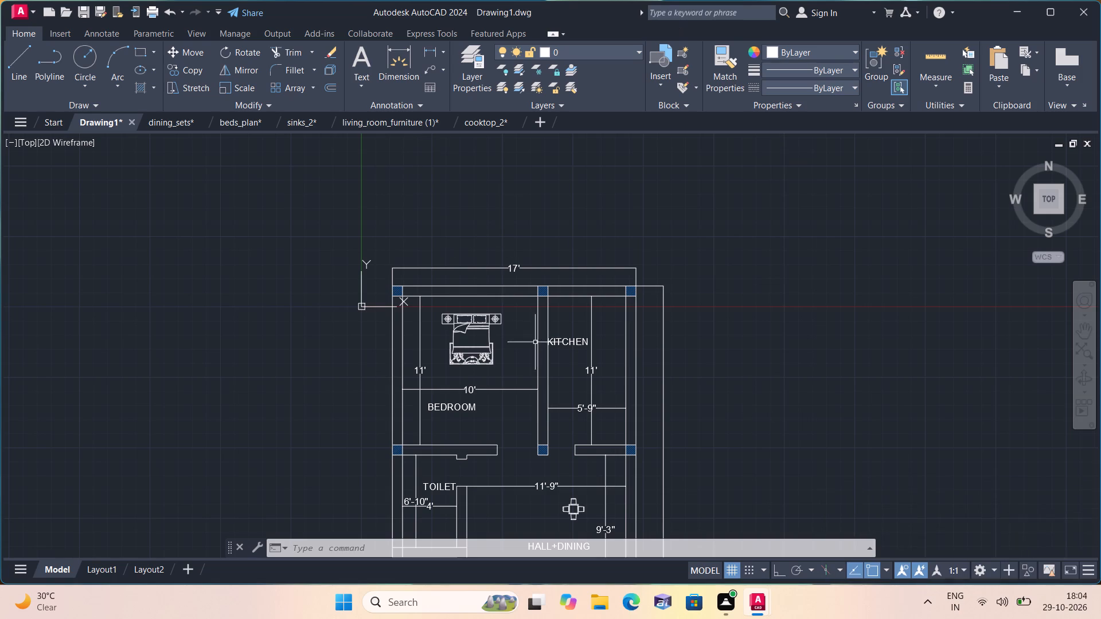
{"action": "scroll", "coordinate": [494, 351], "scroll_direction": "up", "scroll_amount": 3}
{"action": "left_click_drag", "start_coordinate": [531, 441], "coordinate": [525, 420]}
{"action": "left_click", "coordinate": [291, 189]}
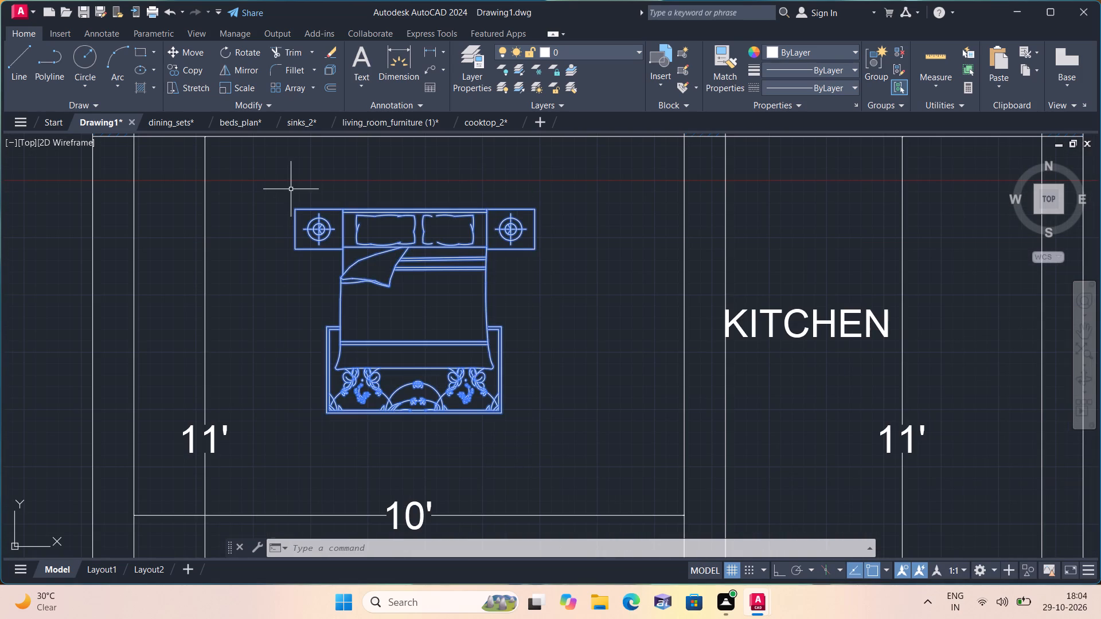
{"action": "left_click", "coordinate": [244, 83]}
{"action": "left_click", "coordinate": [380, 275]}
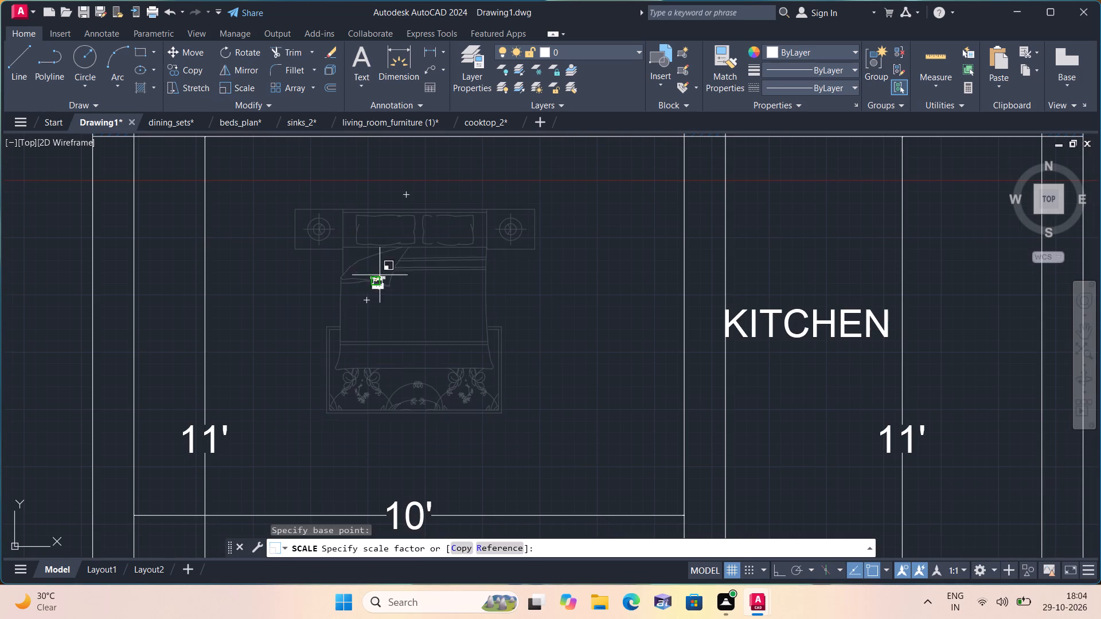
{"action": "middle_click_drag", "start_coordinate": [406, 212], "coordinate": [430, 191]}
{"action": "scroll", "coordinate": [542, 190], "scroll_direction": "down", "scroll_amount": 1}
{"action": "middle_click_drag", "start_coordinate": [542, 192], "coordinate": [549, 232]}
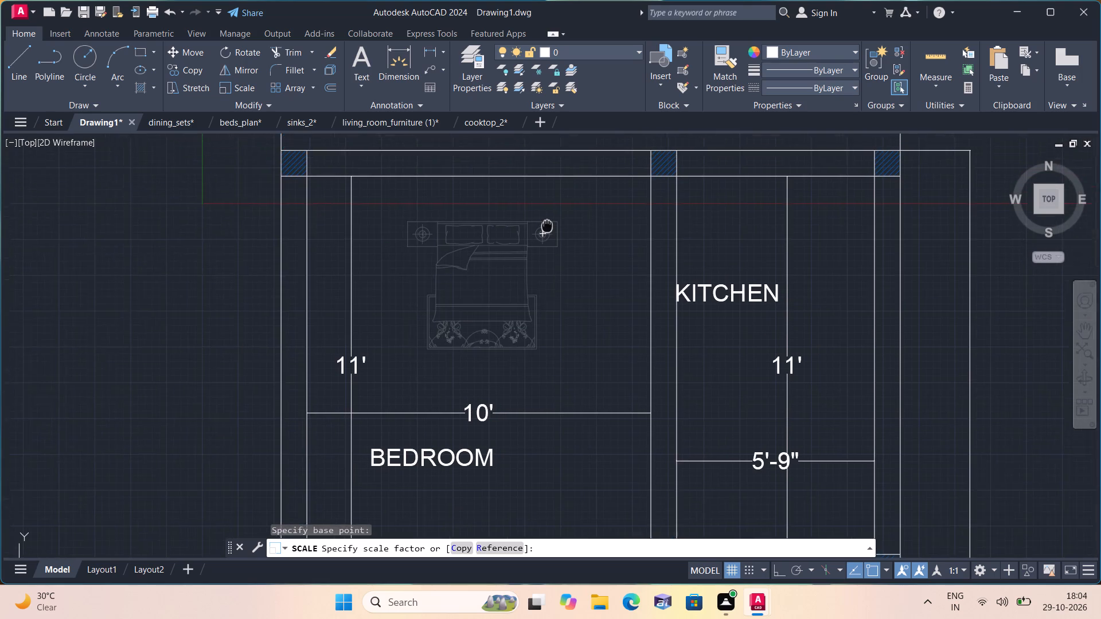
{"action": "middle_click_drag", "start_coordinate": [549, 232], "coordinate": [555, 253]}
{"action": "left_click", "coordinate": [565, 240]}
Scale the two-burner cooktop down freehand about a point near its middle to suit the floor plan's size.
{"action": "scroll", "coordinate": [569, 257], "scroll_direction": "down", "scroll_amount": 2}
{"action": "middle_click_drag", "start_coordinate": [591, 282], "coordinate": [552, 265]}
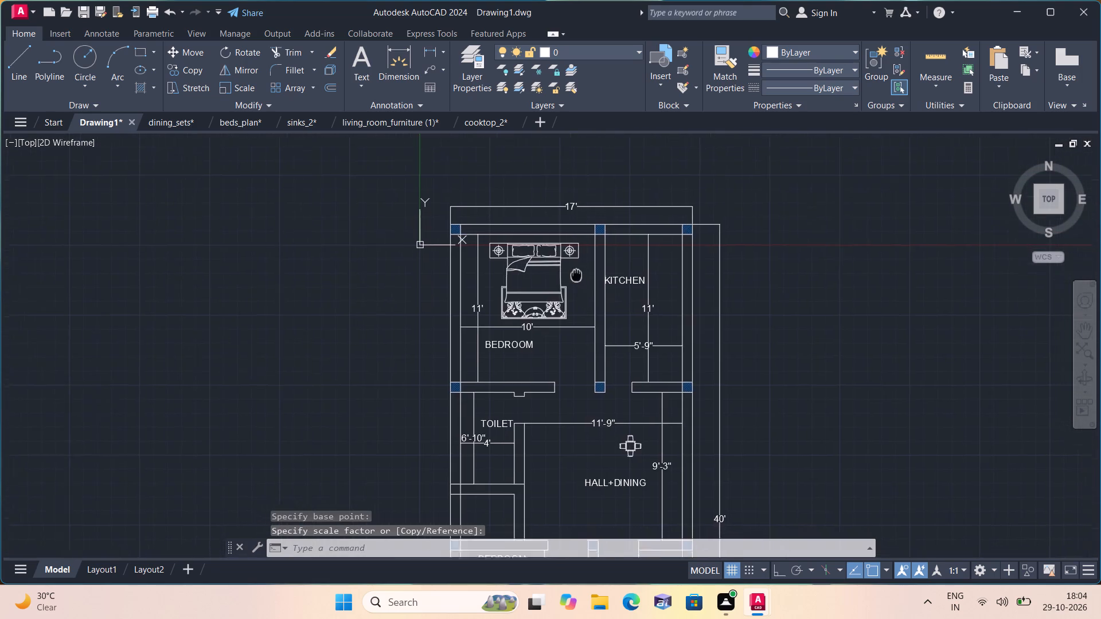
{"action": "middle_click_drag", "start_coordinate": [552, 265], "coordinate": [442, 191]}
{"action": "scroll", "coordinate": [463, 213], "scroll_direction": "down", "scroll_amount": 3}
{"action": "middle_click_drag", "start_coordinate": [589, 275], "coordinate": [479, 310]}
{"action": "scroll", "coordinate": [589, 275], "scroll_direction": "down", "scroll_amount": 3}
{"action": "middle_click_drag", "start_coordinate": [567, 297], "coordinate": [520, 324]}
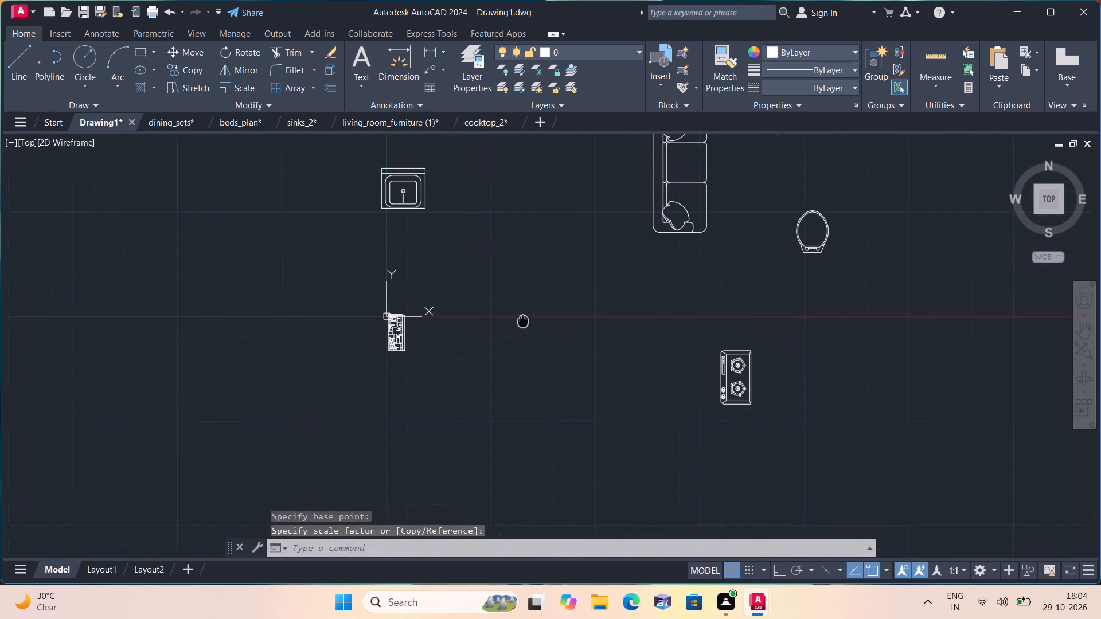
{"action": "middle_click_drag", "start_coordinate": [520, 324], "coordinate": [506, 340]}
{"action": "left_click_drag", "start_coordinate": [768, 468], "coordinate": [751, 450]}
{"action": "left_click", "coordinate": [635, 325]}
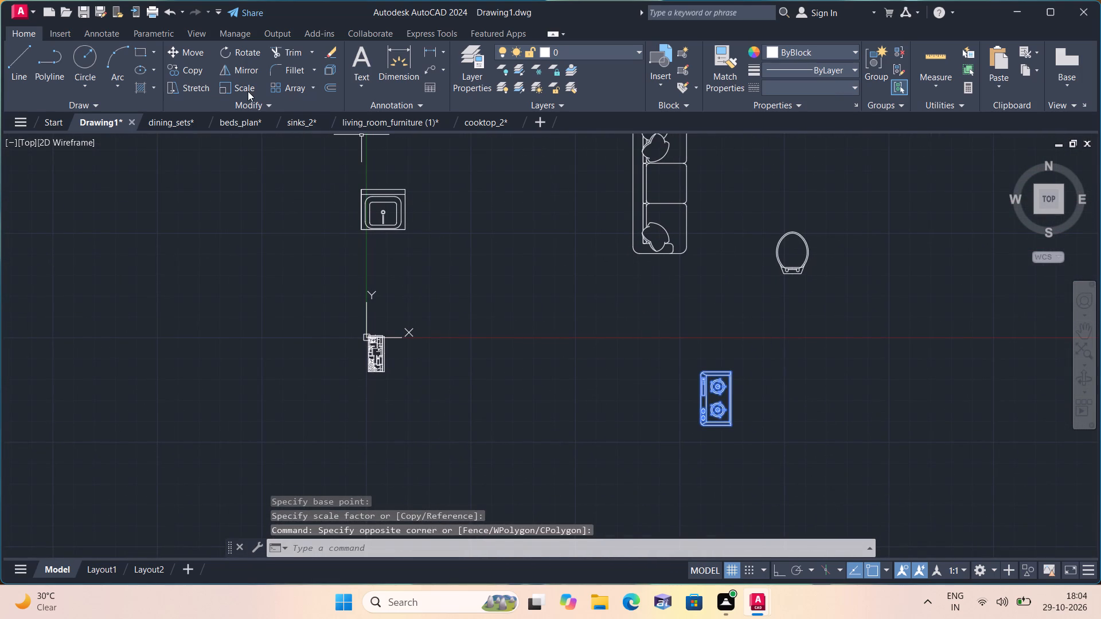
{"action": "left_click", "coordinate": [246, 89]}
{"action": "scroll", "coordinate": [717, 405], "scroll_direction": "up", "scroll_amount": 3}
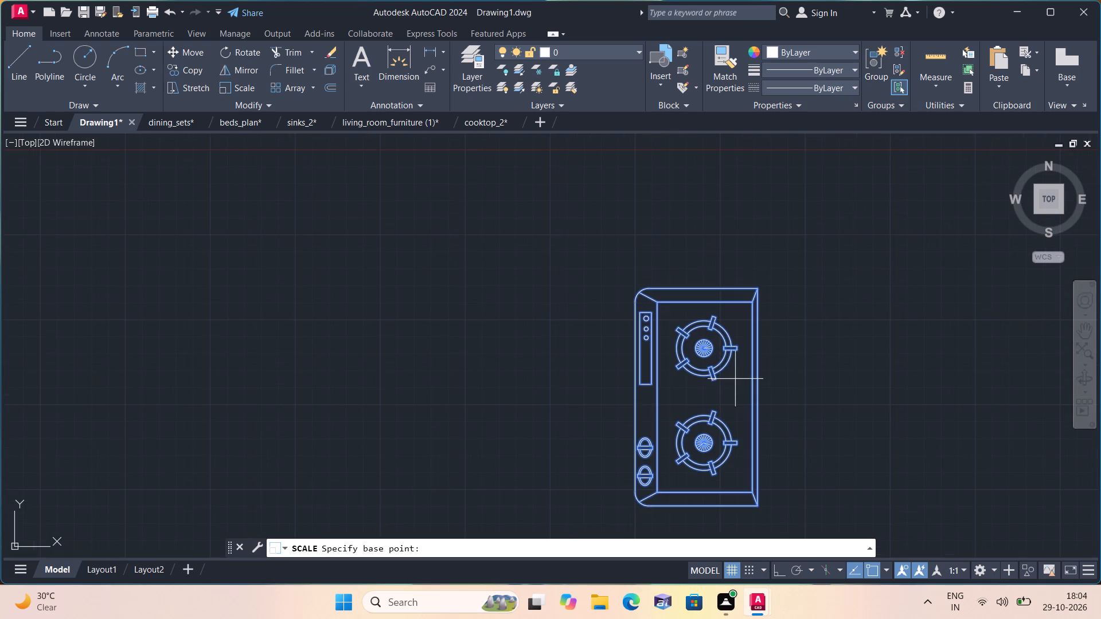
{"action": "left_click", "coordinate": [723, 403]}
{"action": "left_click", "coordinate": [724, 399]}
Move the scaled-down cooktop next to the floor plan, outside the kitchen's east wall.
{"action": "left_click_drag", "start_coordinate": [760, 449], "coordinate": [753, 441]}
{"action": "left_click", "coordinate": [630, 319]}
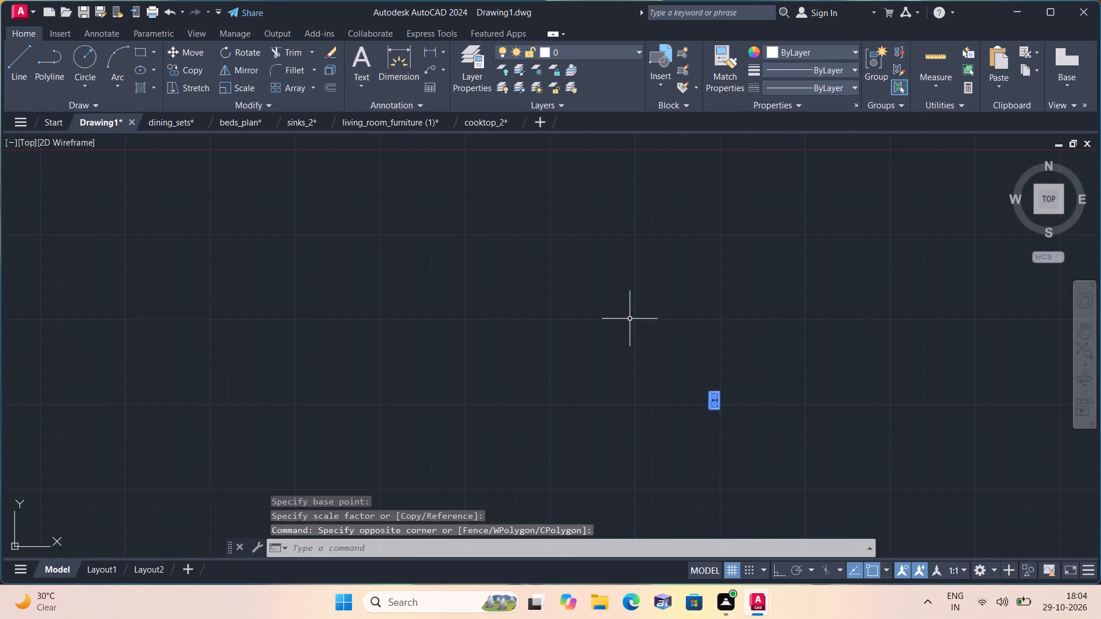
{"action": "left_click", "coordinate": [186, 48]}
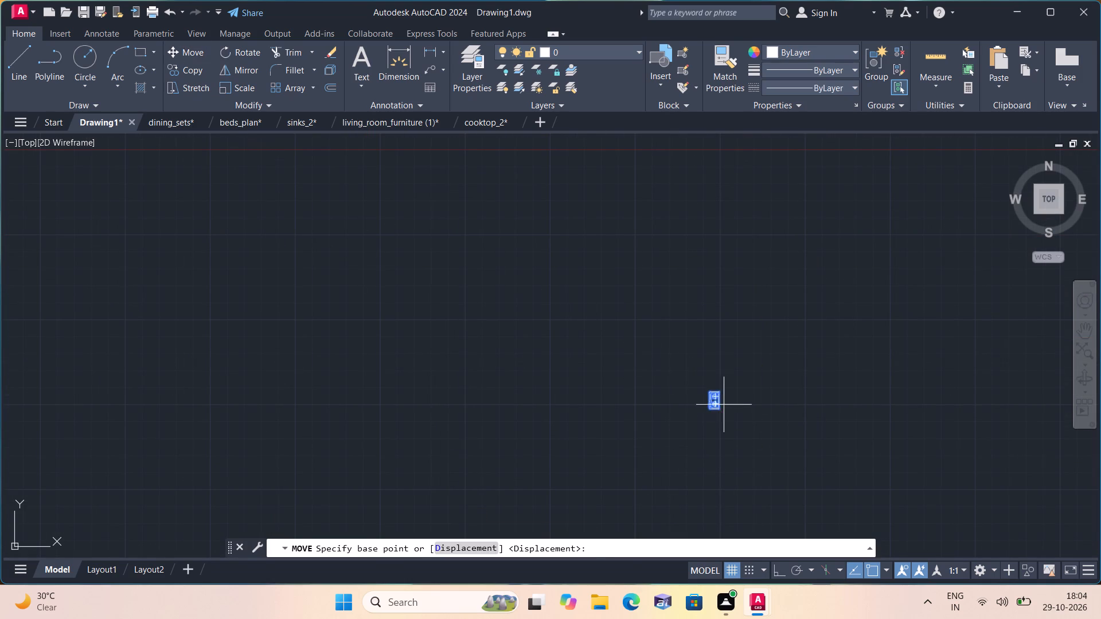
{"action": "left_click", "coordinate": [725, 406]}
{"action": "scroll", "coordinate": [442, 352], "scroll_direction": "down", "scroll_amount": 2}
{"action": "middle_click_drag", "start_coordinate": [319, 280], "coordinate": [634, 463]}
{"action": "scroll", "coordinate": [608, 454], "scroll_direction": "down", "scroll_amount": 1}
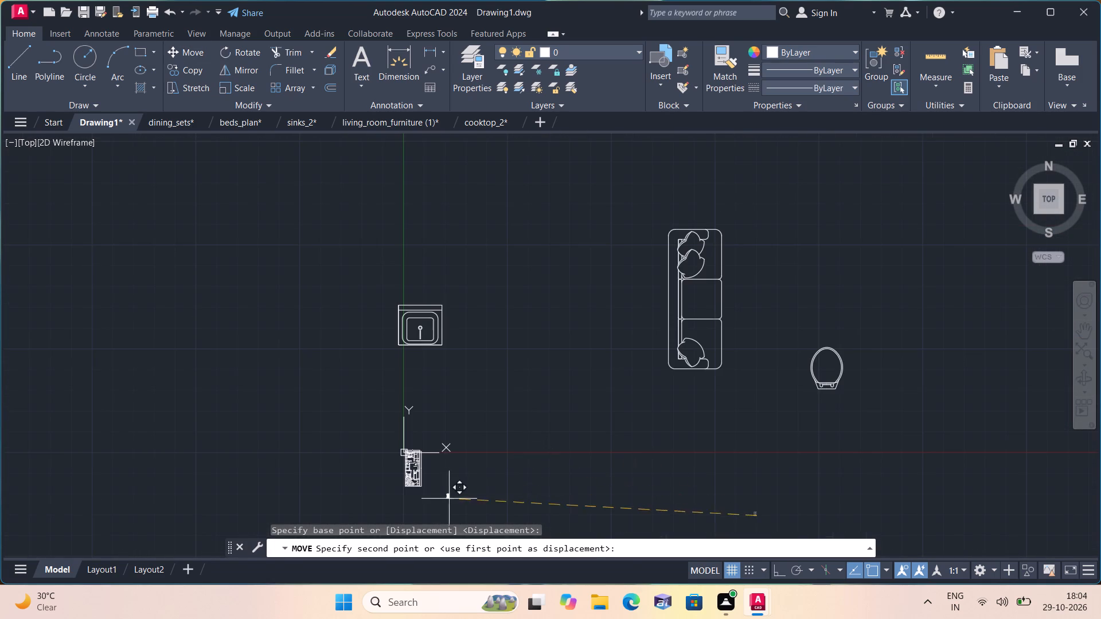
{"action": "scroll", "coordinate": [431, 469], "scroll_direction": "up", "scroll_amount": 3}
{"action": "scroll", "coordinate": [366, 440], "scroll_direction": "up", "scroll_amount": 4}
{"action": "left_click", "coordinate": [628, 352]}
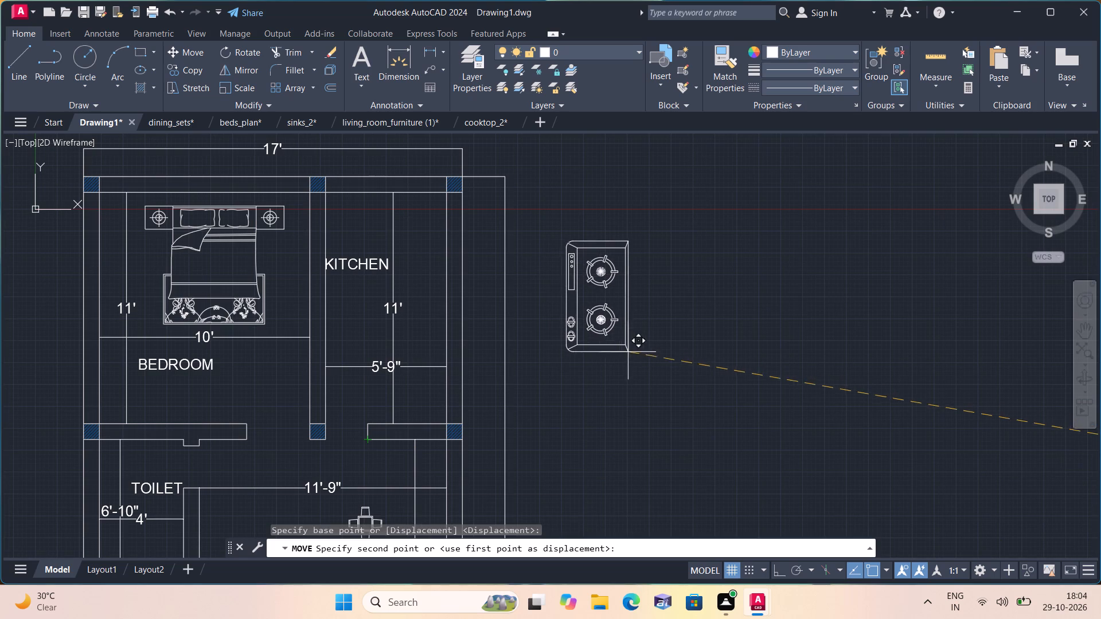
Scale the cooktop beside the floor plan down further freehand about a point between its burners.
{"action": "left_click_drag", "start_coordinate": [548, 218], "coordinate": [579, 266]}
{"action": "left_click", "coordinate": [680, 412]}
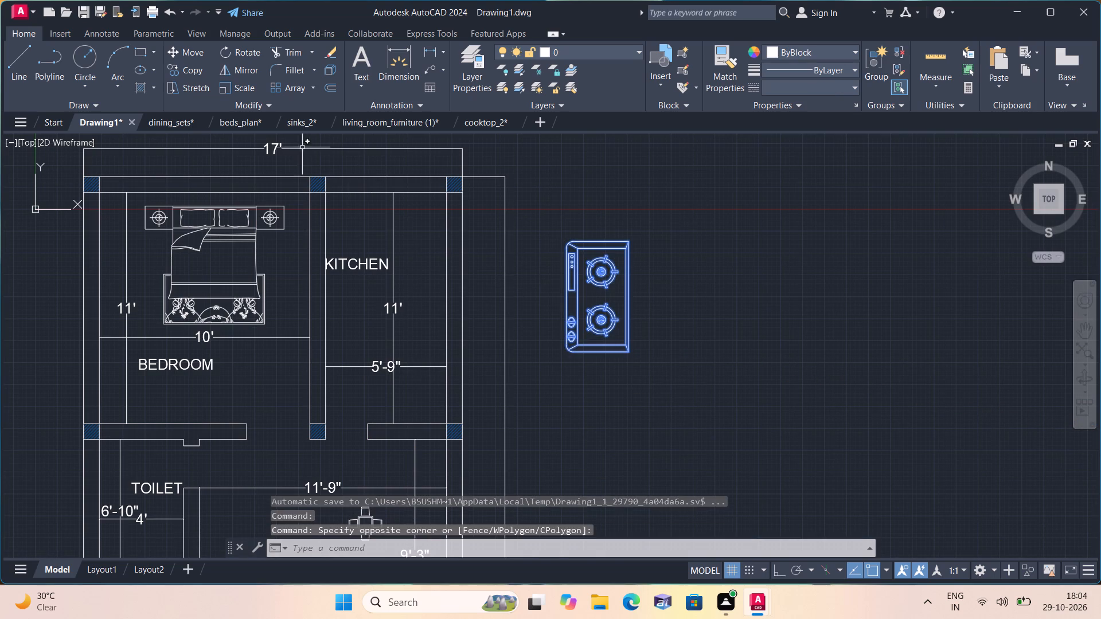
{"action": "left_click", "coordinate": [237, 83]}
{"action": "scroll", "coordinate": [585, 307], "scroll_direction": "up", "scroll_amount": 1}
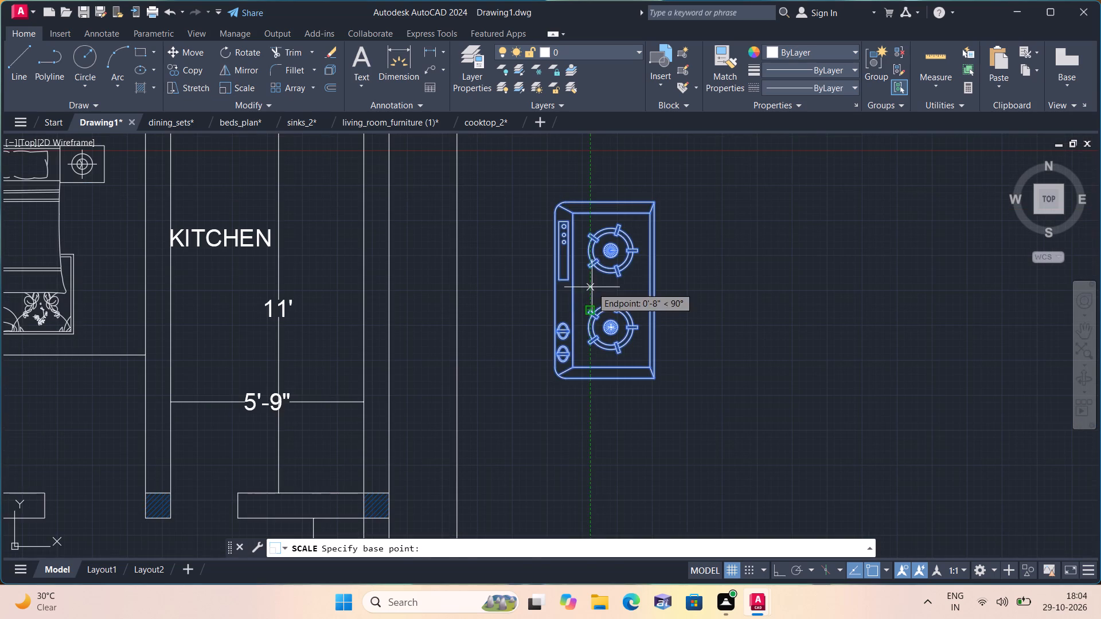
{"action": "left_click", "coordinate": [592, 287]}
{"action": "left_click", "coordinate": [595, 295]}
Move the small cooktop into the kitchen, between the 11' dimension line and the east wall.
{"action": "left_click_drag", "start_coordinate": [576, 260], "coordinate": [637, 350]}
{"action": "left_click", "coordinate": [646, 355]}
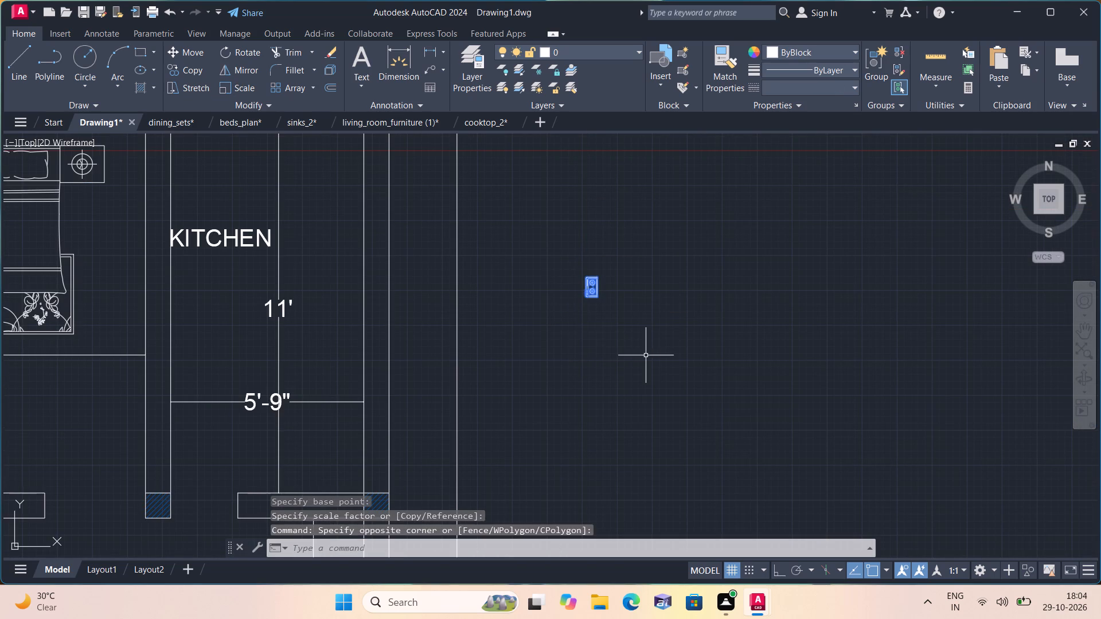
{"action": "left_click", "coordinate": [192, 50]}
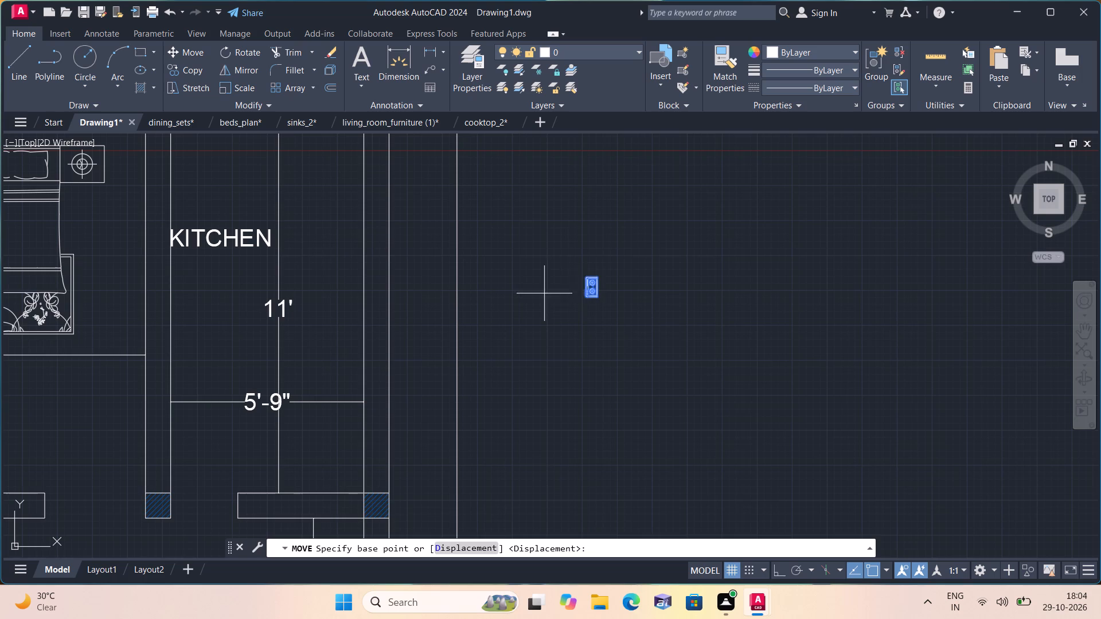
{"action": "left_click", "coordinate": [585, 292]}
{"action": "middle_click_drag", "start_coordinate": [306, 222], "coordinate": [440, 327]}
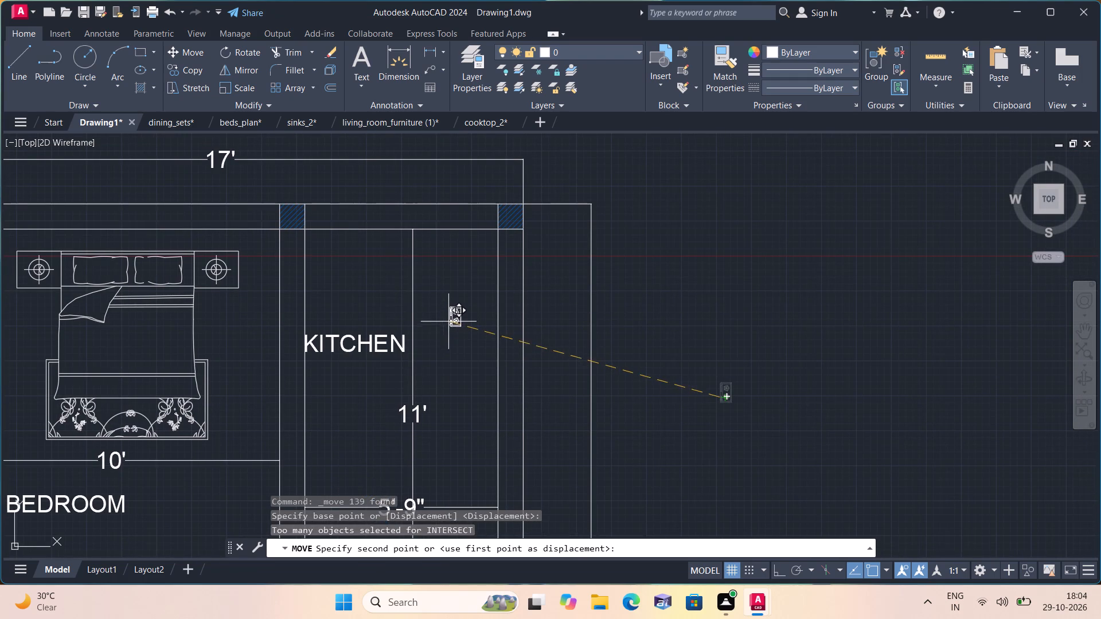
{"action": "left_click", "coordinate": [463, 316]}
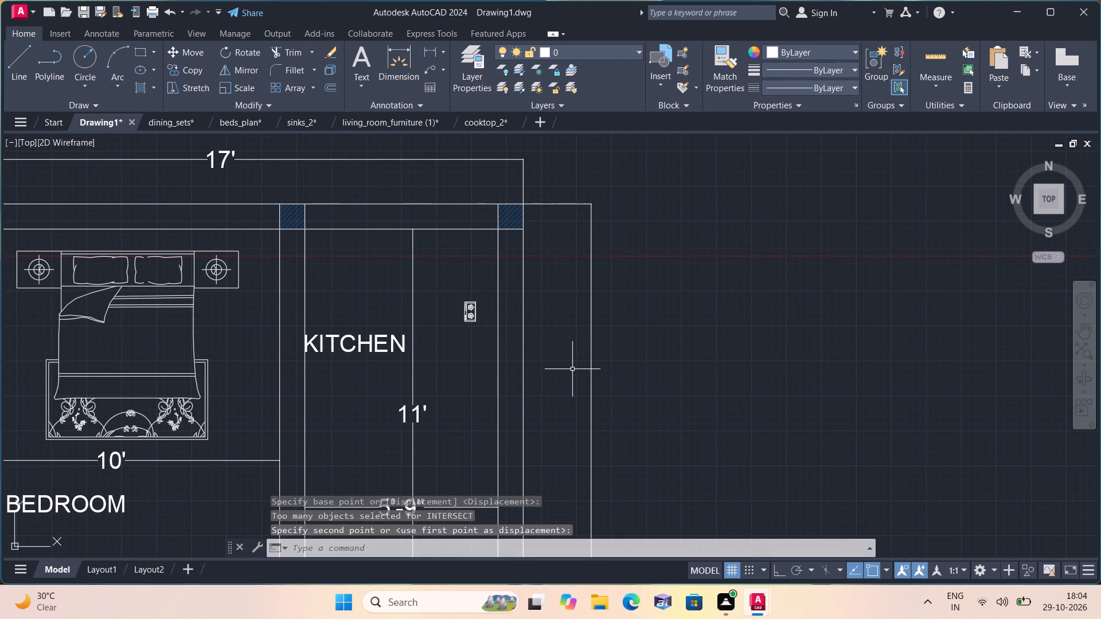
Scale the cooktop in the kitchen up freehand about a point just north of it, bringing it close to the east wall.
{"action": "scroll", "coordinate": [465, 310], "scroll_direction": "up", "scroll_amount": 2}
{"action": "left_click_drag", "start_coordinate": [440, 261], "coordinate": [465, 316]}
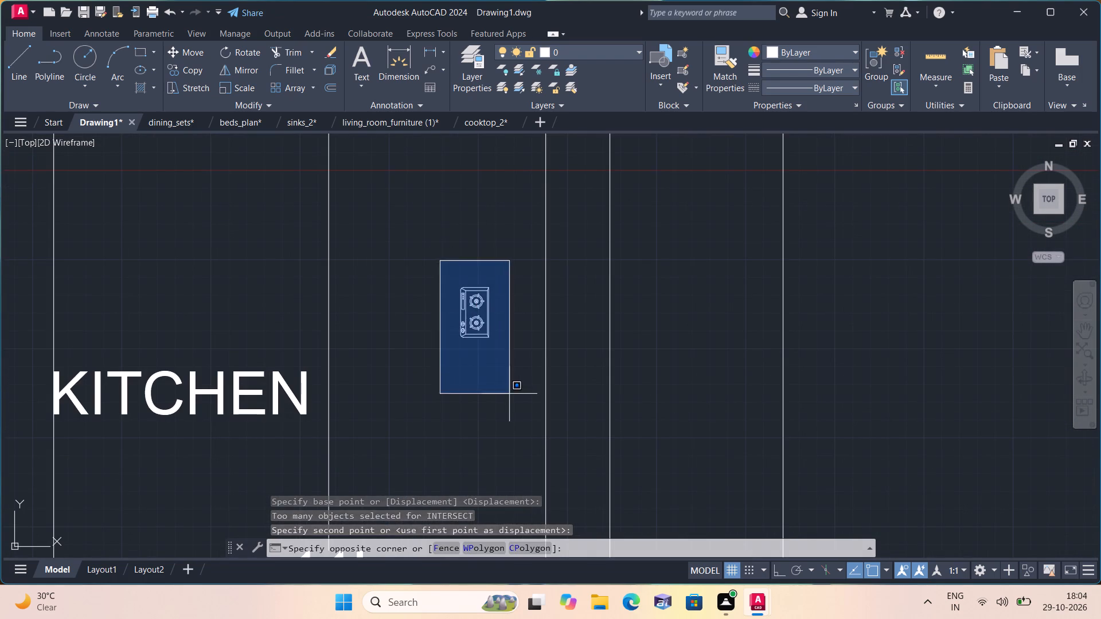
{"action": "left_click", "coordinate": [509, 394]}
{"action": "left_click", "coordinate": [247, 83]}
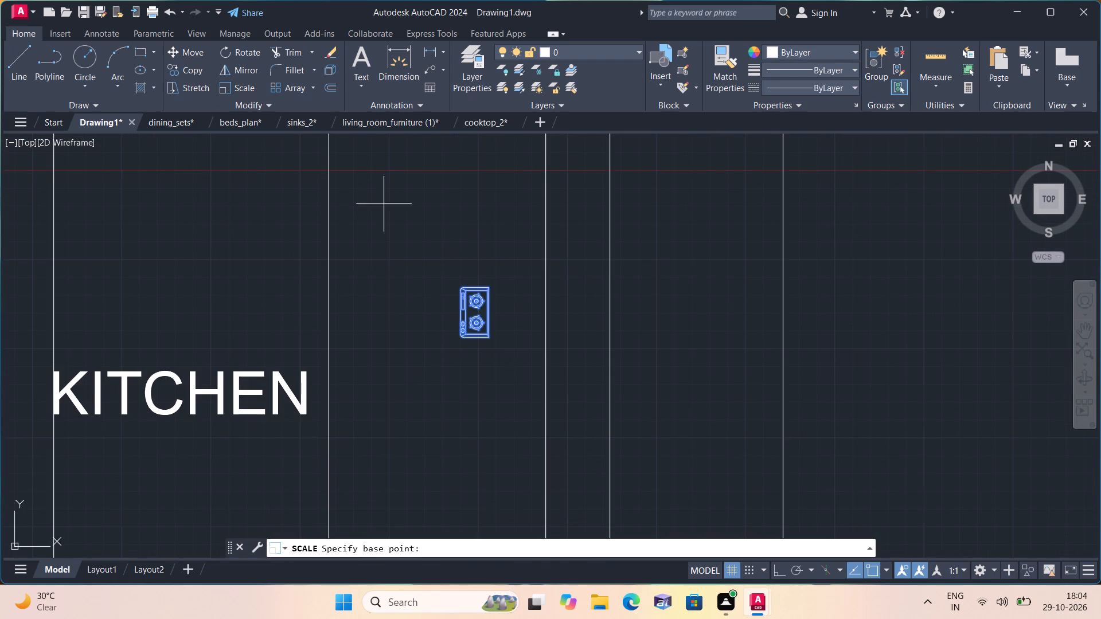
{"action": "left_click", "coordinate": [473, 233]}
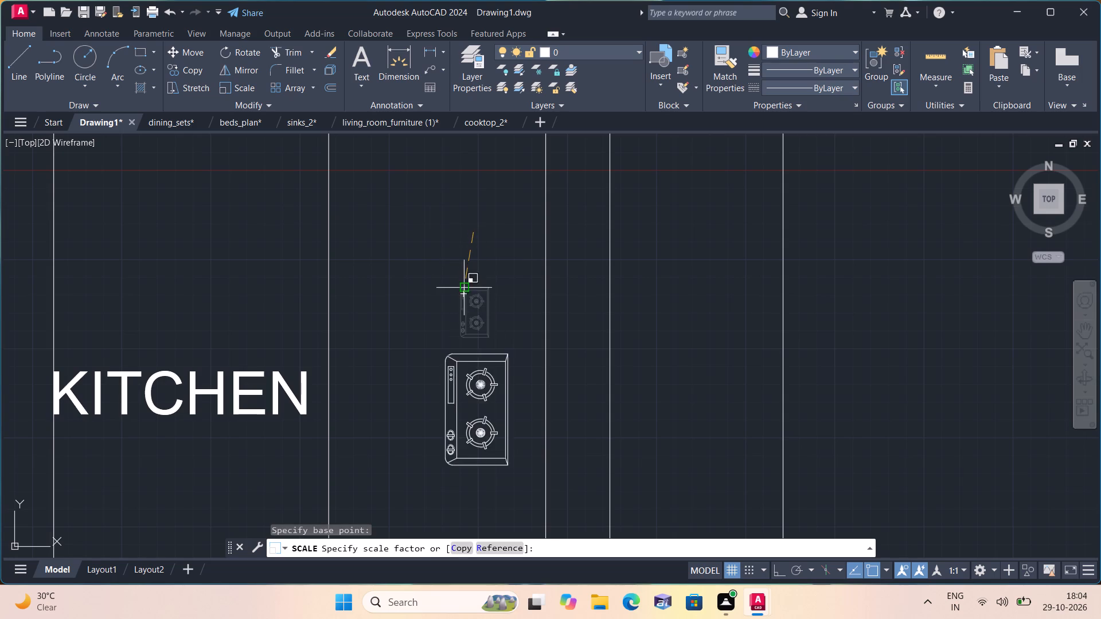
{"action": "middle_click_drag", "start_coordinate": [459, 286], "coordinate": [516, 155]}
{"action": "left_click", "coordinate": [506, 195]}
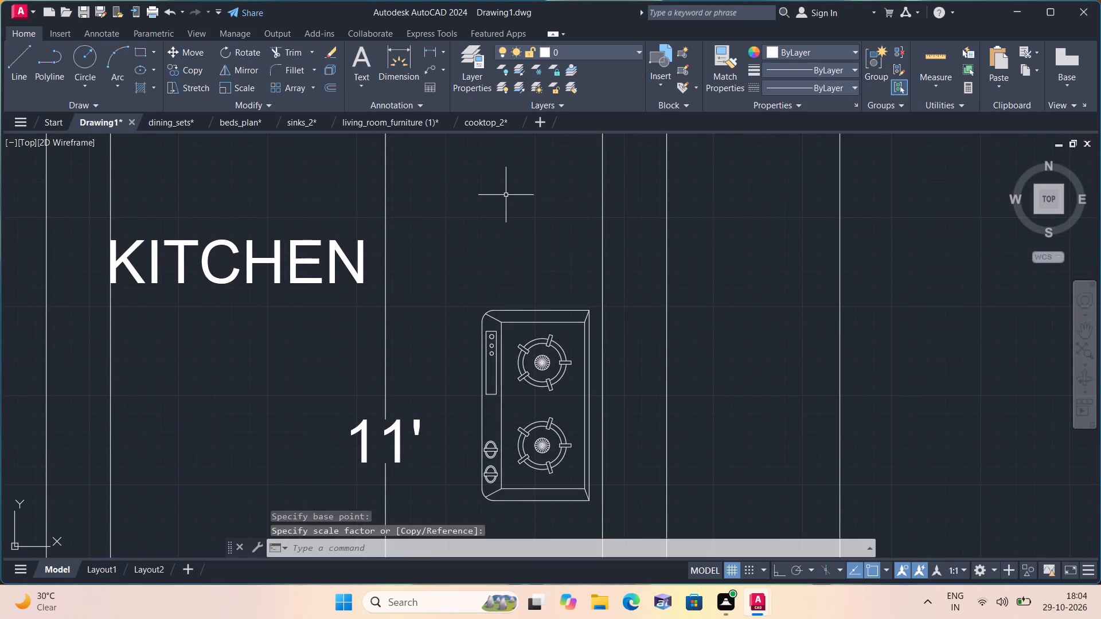
Scale the three-seat sofa down freehand about a point on its middle seat to suit the floor plan's size.
{"action": "scroll", "coordinate": [506, 195], "scroll_direction": "down", "scroll_amount": 2}
{"action": "middle_click_drag", "start_coordinate": [671, 238], "coordinate": [553, 293]}
{"action": "scroll", "coordinate": [551, 293], "scroll_direction": "down", "scroll_amount": 4}
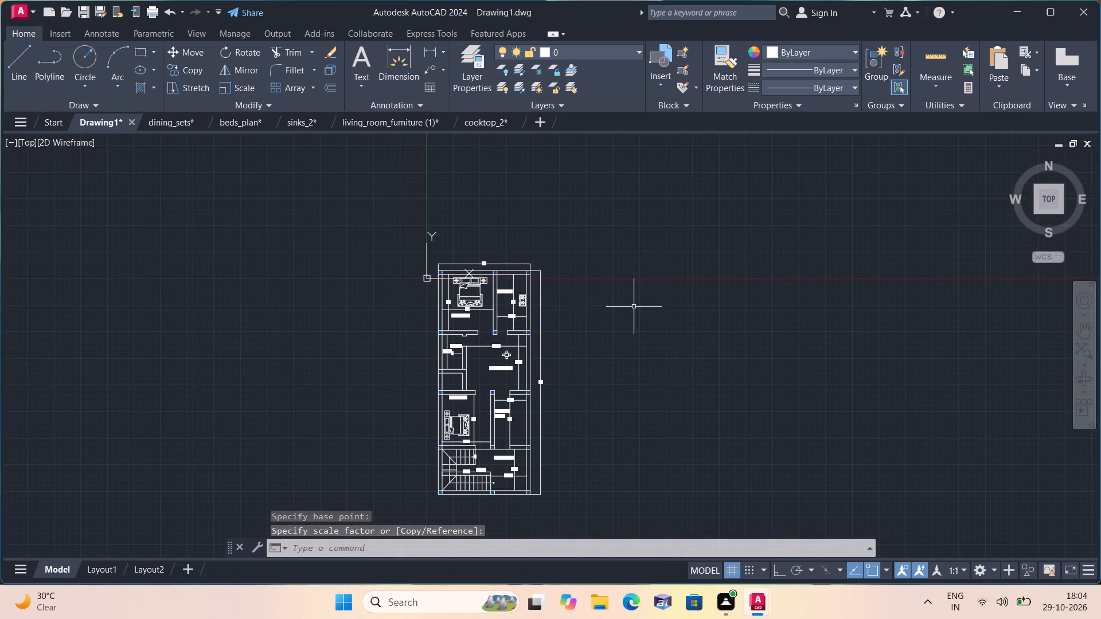
{"action": "scroll", "coordinate": [665, 291], "scroll_direction": "down", "scroll_amount": 1}
{"action": "middle_click_drag", "start_coordinate": [665, 291], "coordinate": [420, 303]}
{"action": "scroll", "coordinate": [399, 300], "scroll_direction": "down", "scroll_amount": 4}
{"action": "scroll", "coordinate": [420, 238], "scroll_direction": "up", "scroll_amount": 2}
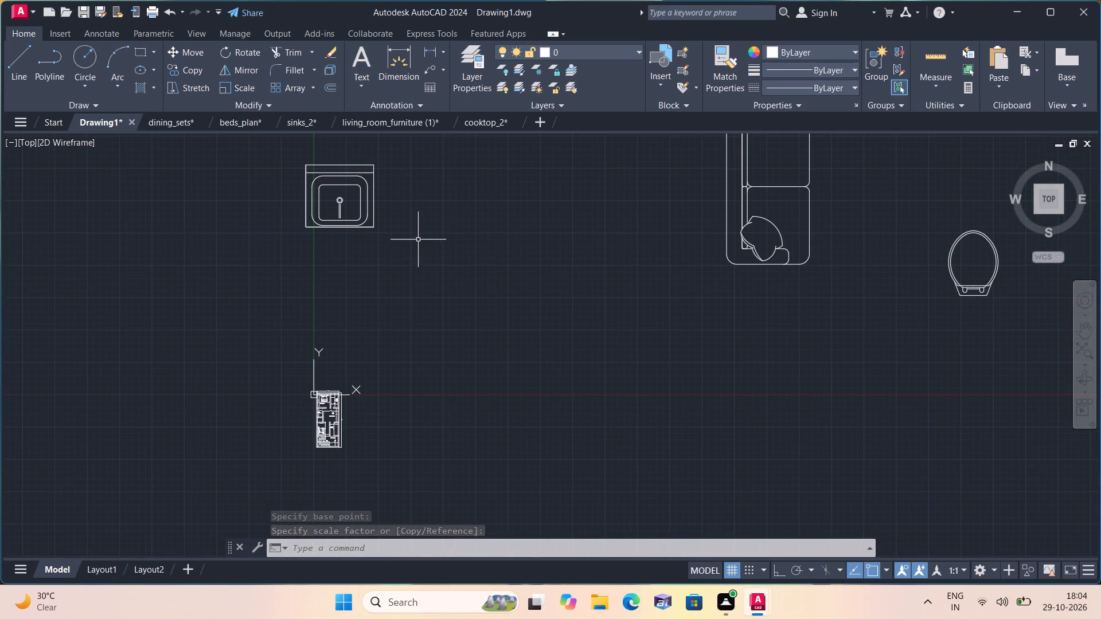
{"action": "middle_click_drag", "start_coordinate": [404, 256], "coordinate": [354, 336]}
{"action": "scroll", "coordinate": [351, 351], "scroll_direction": "down", "scroll_amount": 2}
{"action": "left_click_drag", "start_coordinate": [455, 235], "coordinate": [459, 241]}
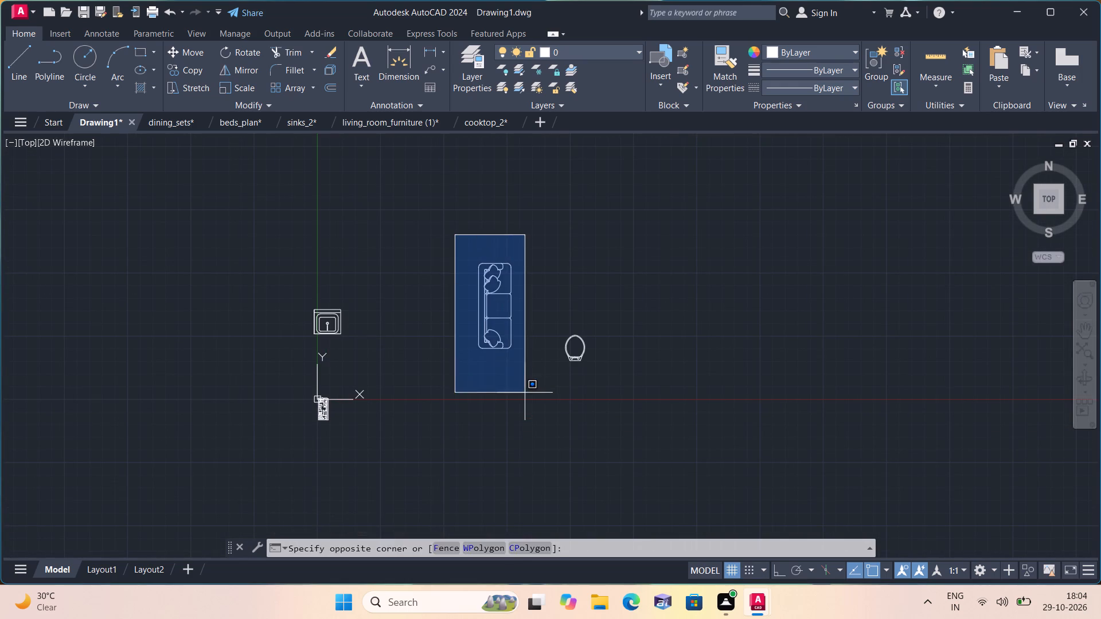
{"action": "left_click", "coordinate": [525, 393]}
{"action": "left_click", "coordinate": [248, 87]}
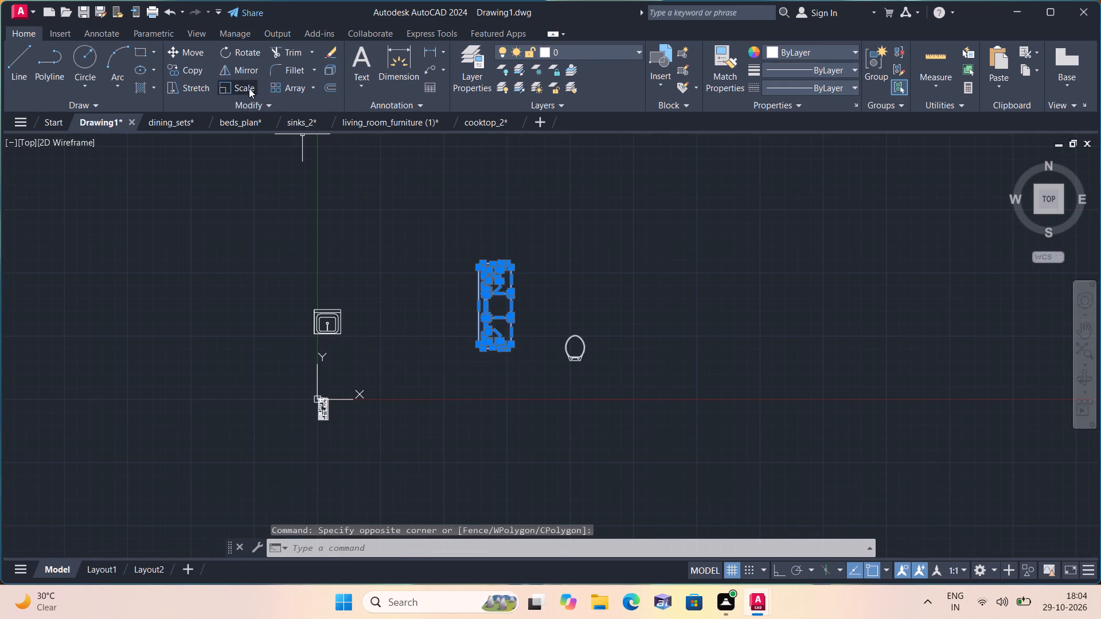
{"action": "scroll", "coordinate": [478, 294], "scroll_direction": "up", "scroll_amount": 2}
{"action": "left_click", "coordinate": [533, 327]}
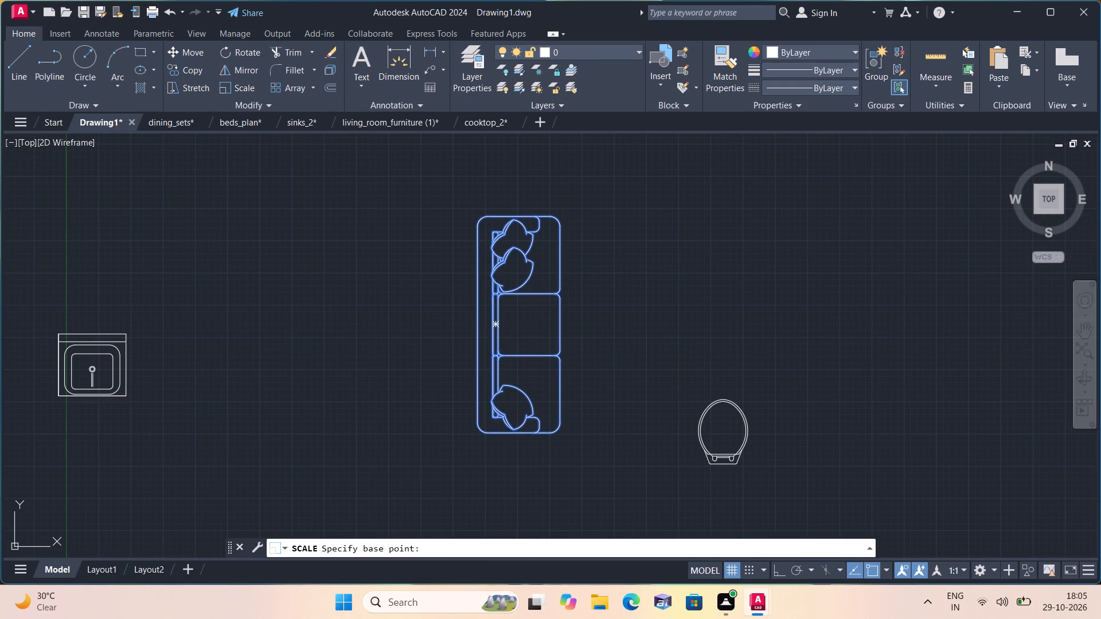
{"action": "left_click", "coordinate": [533, 329]}
Move the scaled-down three-seat sofa into the HALL+DINING room, just east of the toilet's wall.
{"action": "left_click_drag", "start_coordinate": [487, 307], "coordinate": [558, 377]}
{"action": "left_click", "coordinate": [565, 381]}
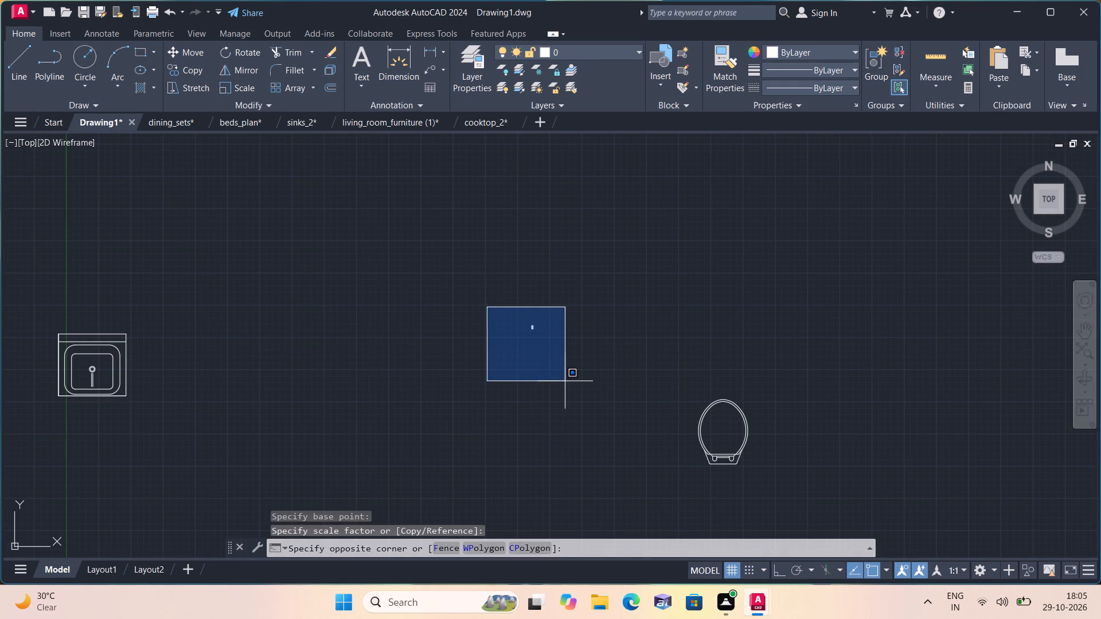
{"action": "left_click", "coordinate": [188, 53]}
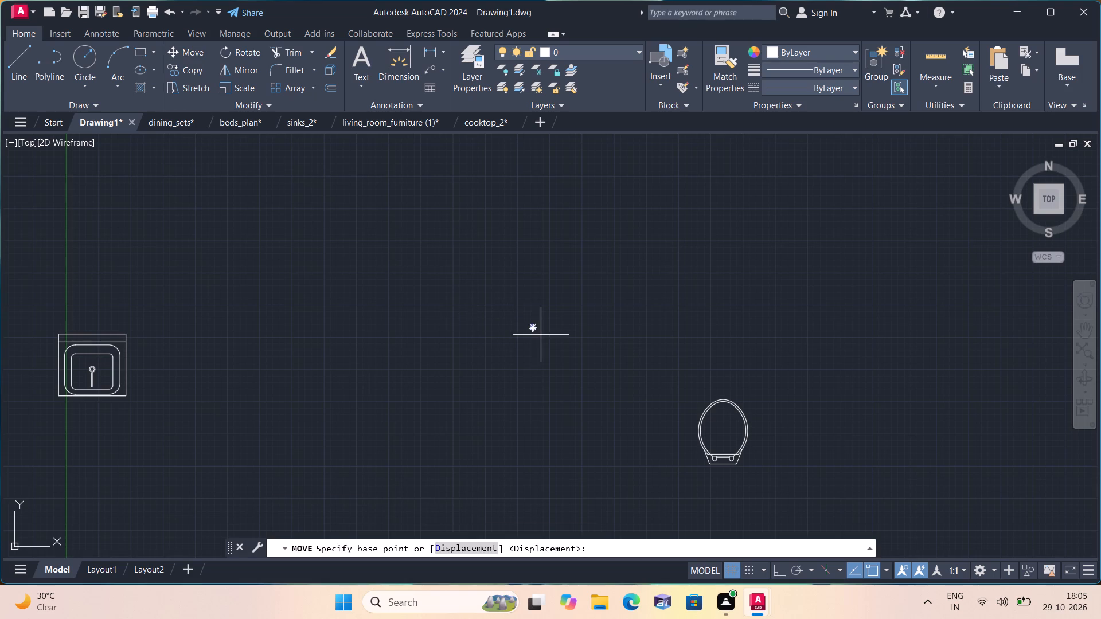
{"action": "left_click", "coordinate": [531, 328]}
{"action": "middle_click_drag", "start_coordinate": [174, 386], "coordinate": [643, 158]}
{"action": "scroll", "coordinate": [544, 344], "scroll_direction": "up", "scroll_amount": 1}
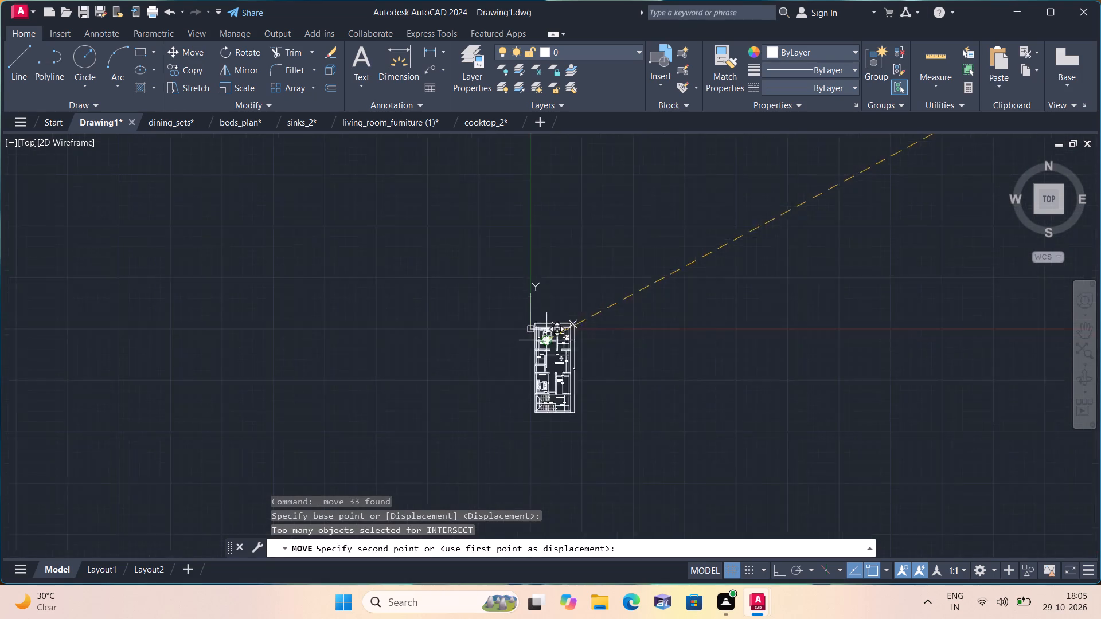
{"action": "scroll", "coordinate": [544, 344], "scroll_direction": "up", "scroll_amount": 1}
{"action": "scroll", "coordinate": [641, 385], "scroll_direction": "up", "scroll_amount": 2}
{"action": "scroll", "coordinate": [471, 337], "scroll_direction": "up", "scroll_amount": 1}
{"action": "middle_click_drag", "start_coordinate": [413, 392], "coordinate": [470, 328]}
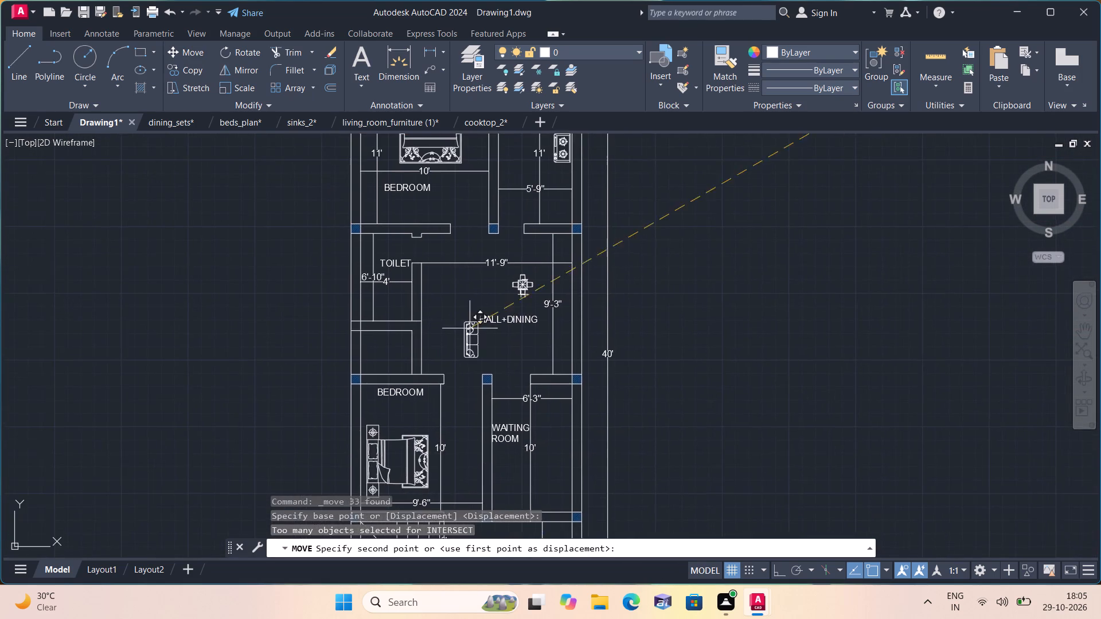
{"action": "scroll", "coordinate": [420, 307], "scroll_direction": "up", "scroll_amount": 3}
{"action": "left_click", "coordinate": [466, 311]}
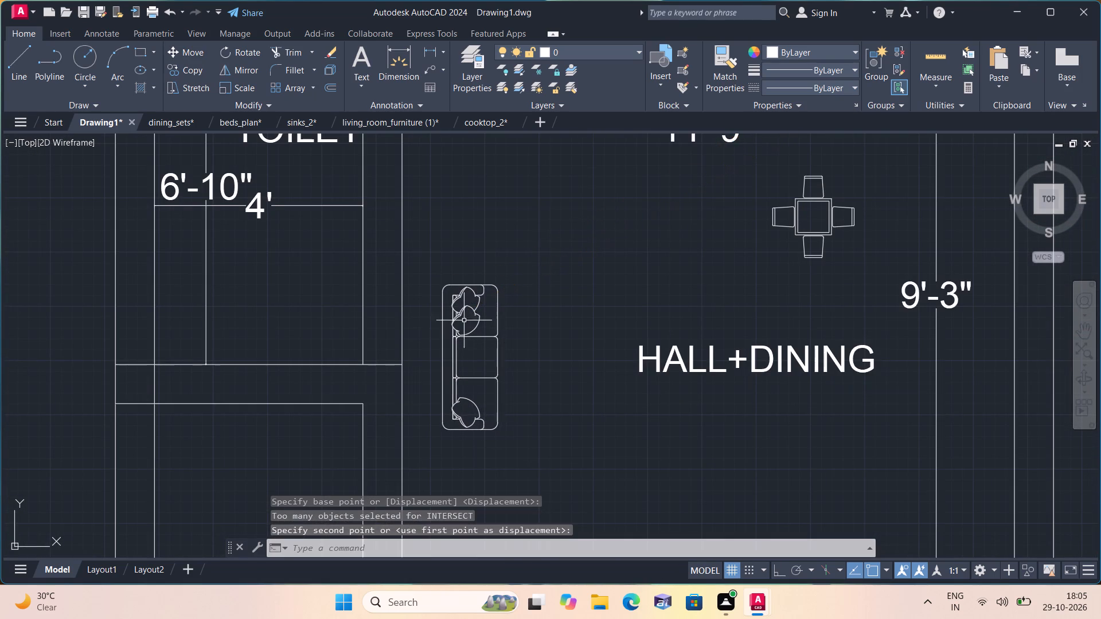
Scale the sofa in the HALL+DINING room up freehand about a point on its middle seat.
{"action": "middle_click_drag", "start_coordinate": [468, 368], "coordinate": [471, 336]}
{"action": "scroll", "coordinate": [481, 338], "scroll_direction": "up", "scroll_amount": 1}
{"action": "left_click_drag", "start_coordinate": [399, 174], "coordinate": [424, 204]}
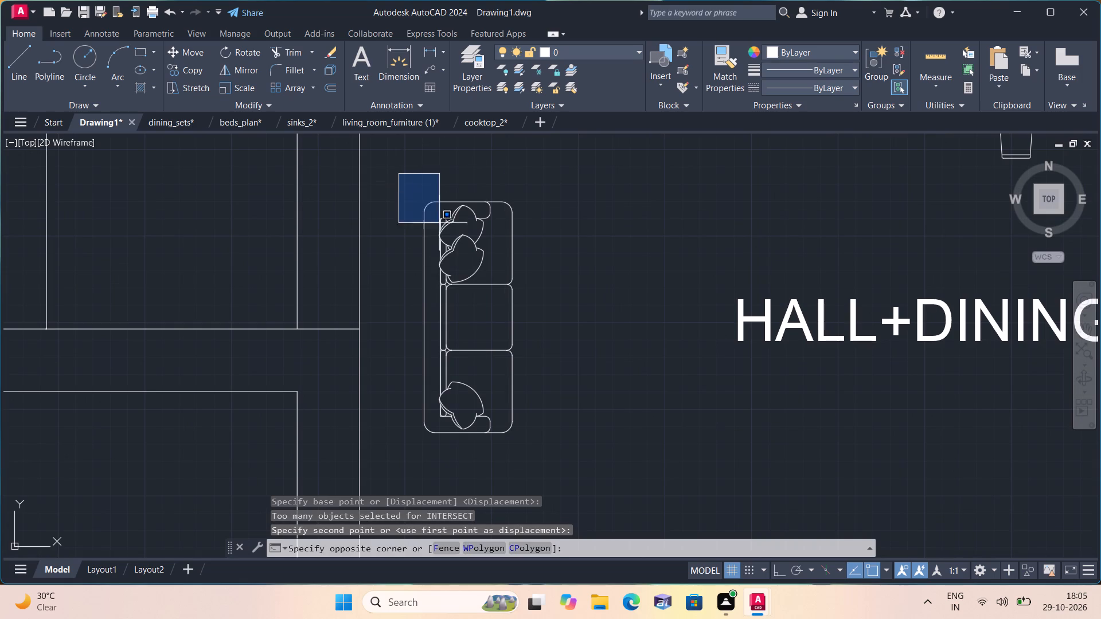
{"action": "left_click", "coordinate": [559, 453]}
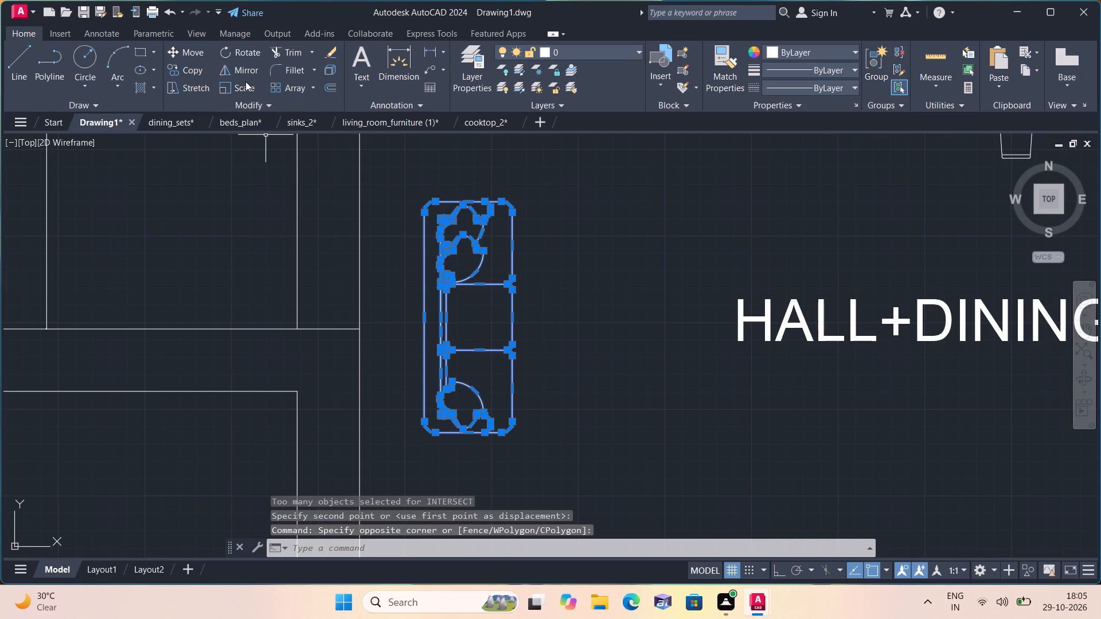
{"action": "left_click_drag", "start_coordinate": [239, 84], "coordinate": [244, 87]}
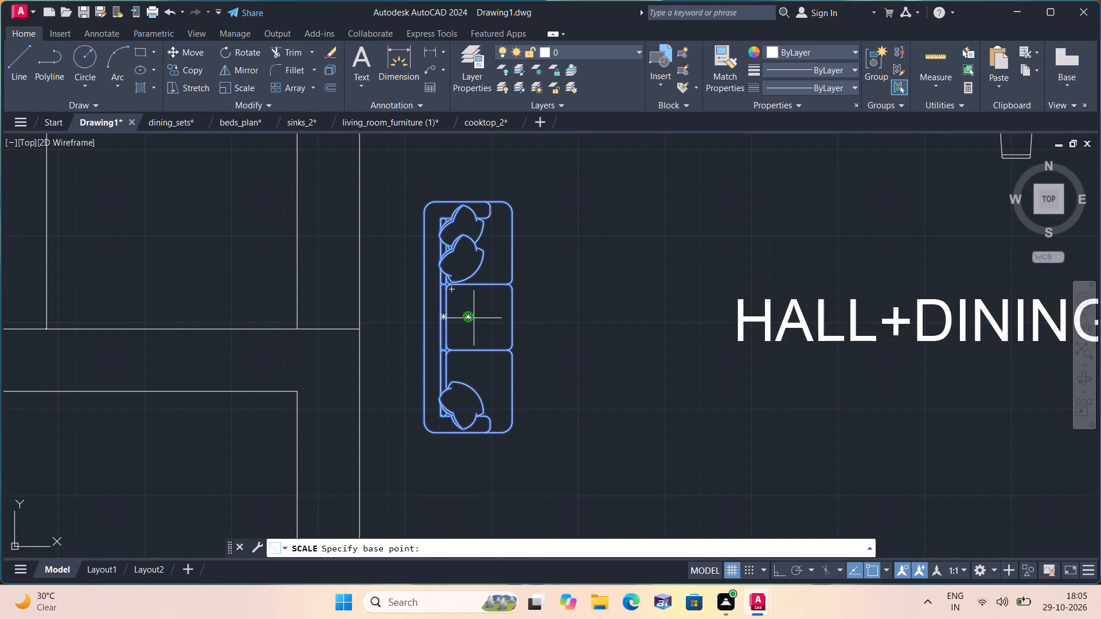
{"action": "left_click", "coordinate": [473, 318]}
{"action": "scroll", "coordinate": [515, 216], "scroll_direction": "down", "scroll_amount": 2}
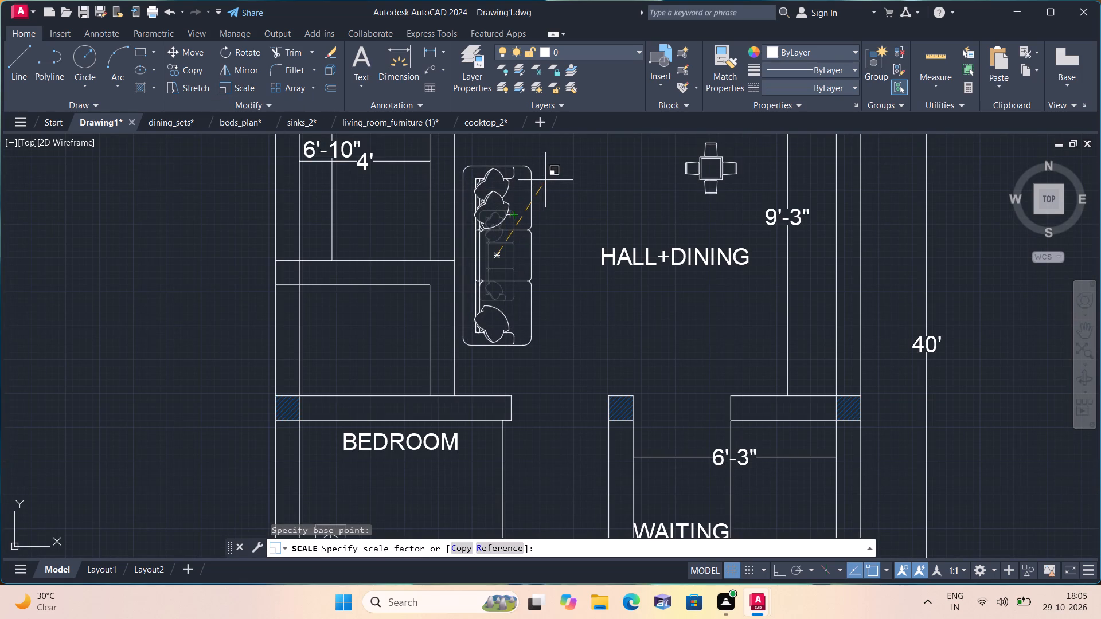
{"action": "left_click", "coordinate": [549, 178]}
Scale the toilet block beside the floor plan down freehand about a point on its bowl to suit the plan's size.
{"action": "scroll", "coordinate": [595, 227], "scroll_direction": "down", "scroll_amount": 1}
{"action": "middle_click_drag", "start_coordinate": [595, 227], "coordinate": [478, 326]}
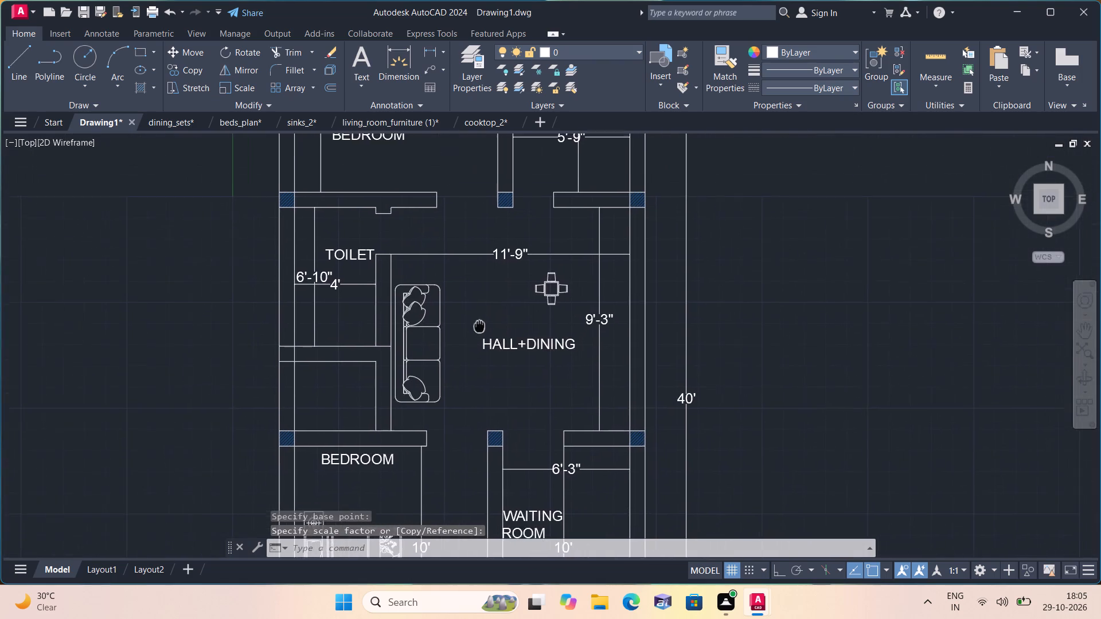
{"action": "middle_click_drag", "start_coordinate": [478, 326], "coordinate": [474, 331]}
{"action": "scroll", "coordinate": [475, 332], "scroll_direction": "down", "scroll_amount": 2}
{"action": "middle_click_drag", "start_coordinate": [706, 307], "coordinate": [633, 340]}
{"action": "scroll", "coordinate": [479, 325], "scroll_direction": "down", "scroll_amount": 4}
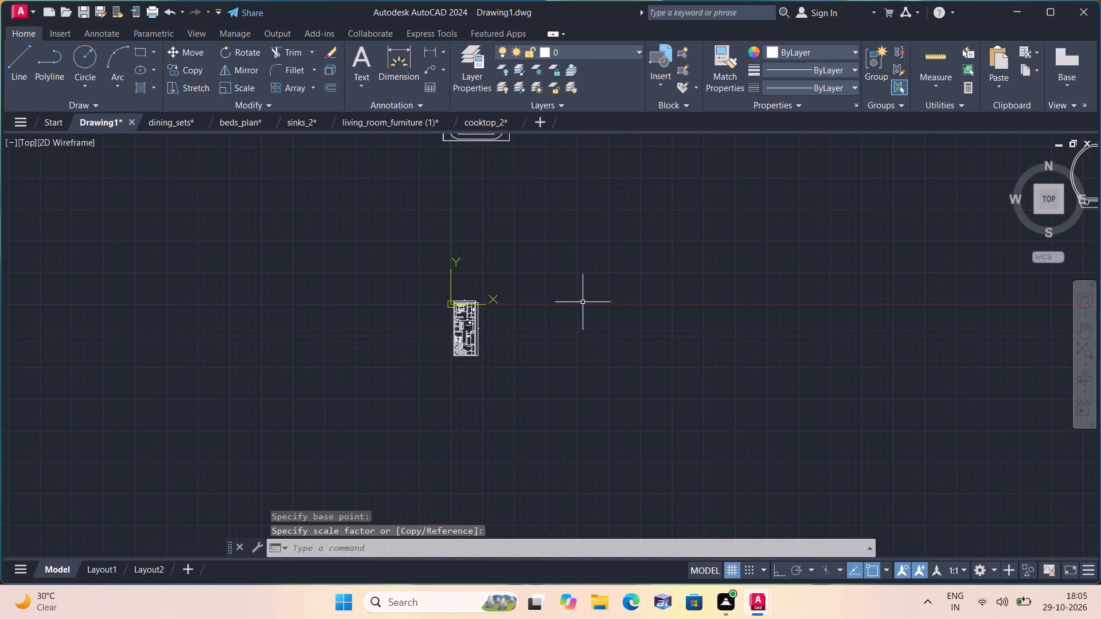
{"action": "middle_click", "coordinate": [568, 389]}
{"action": "scroll", "coordinate": [563, 392], "scroll_direction": "down", "scroll_amount": 2}
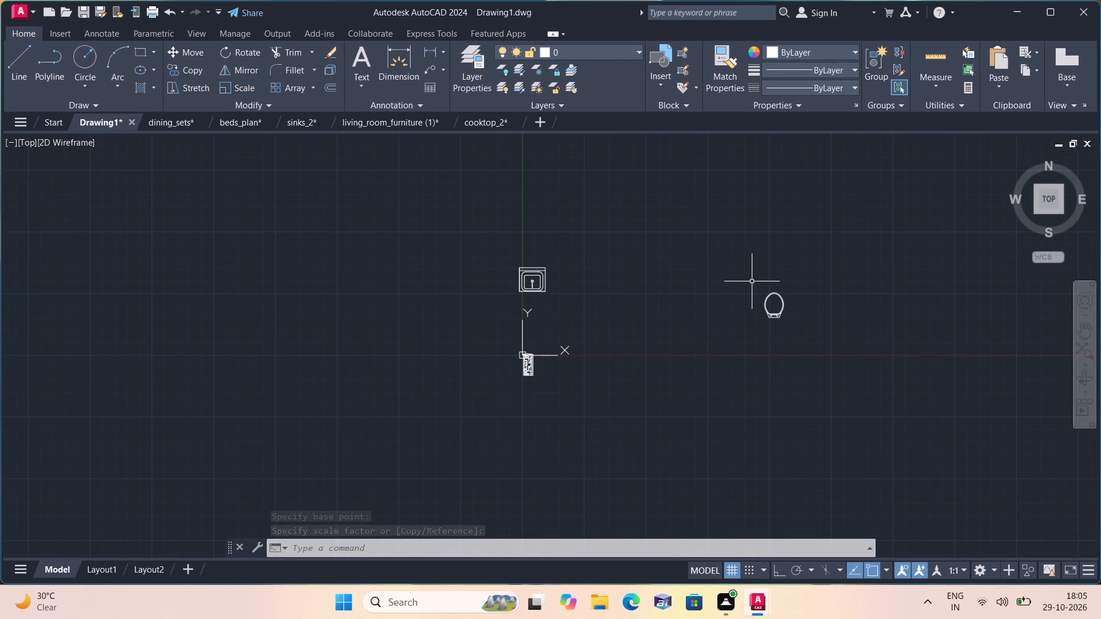
{"action": "left_click_drag", "start_coordinate": [752, 281], "coordinate": [778, 331]}
{"action": "left_click", "coordinate": [802, 349]}
{"action": "left_click", "coordinate": [244, 87]}
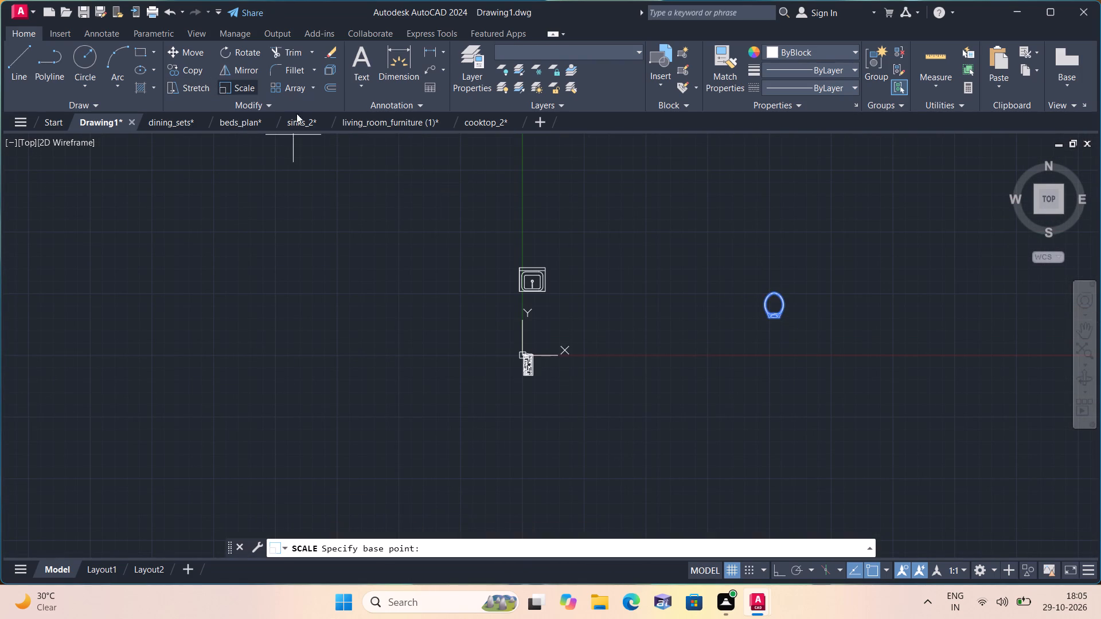
{"action": "scroll", "coordinate": [767, 311], "scroll_direction": "up", "scroll_amount": 4}
{"action": "left_click", "coordinate": [776, 288]}
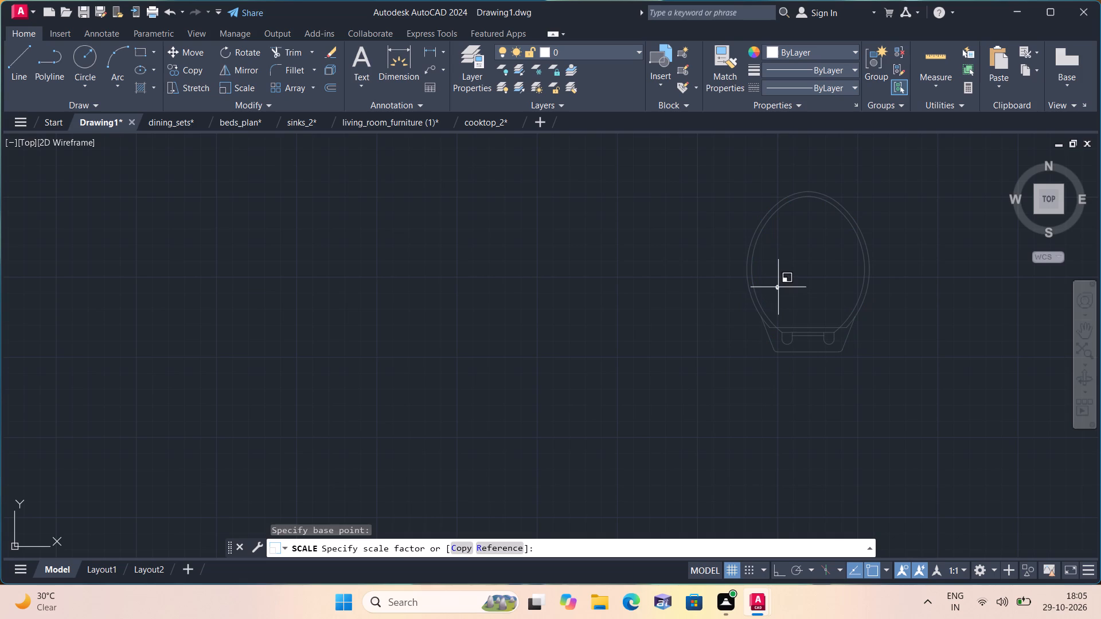
{"action": "left_click", "coordinate": [779, 286]}
Move the small toilet block into the TOILET room, below the 4' dimension and close to the south wall.
{"action": "scroll", "coordinate": [791, 301], "scroll_direction": "up", "scroll_amount": 1}
{"action": "left_click", "coordinate": [800, 315]}
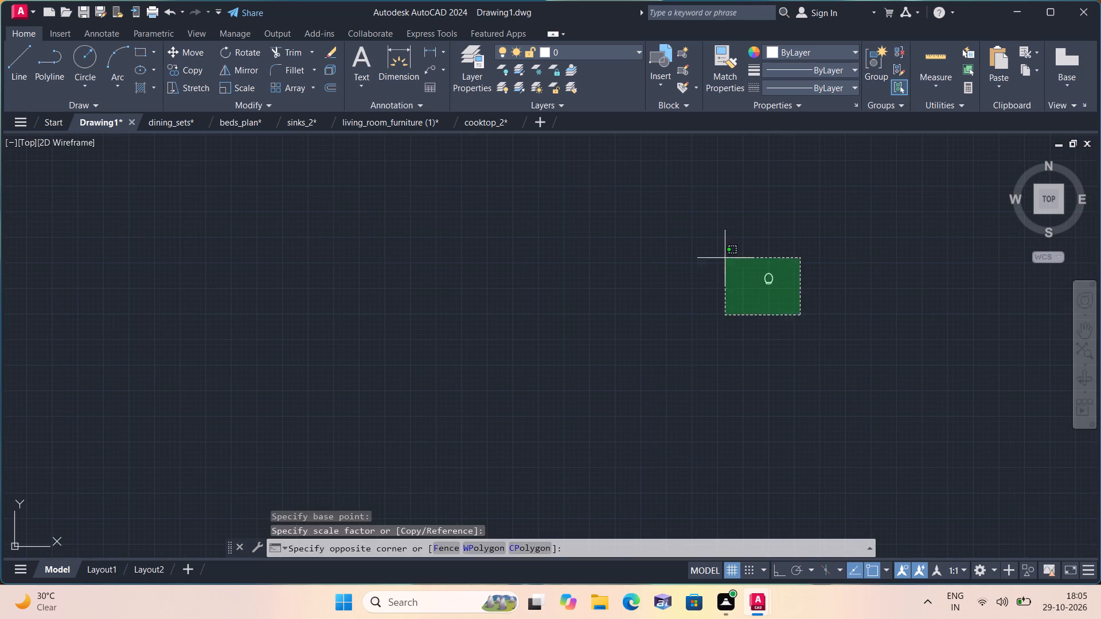
{"action": "left_click", "coordinate": [713, 247]}
{"action": "left_click", "coordinate": [197, 50]}
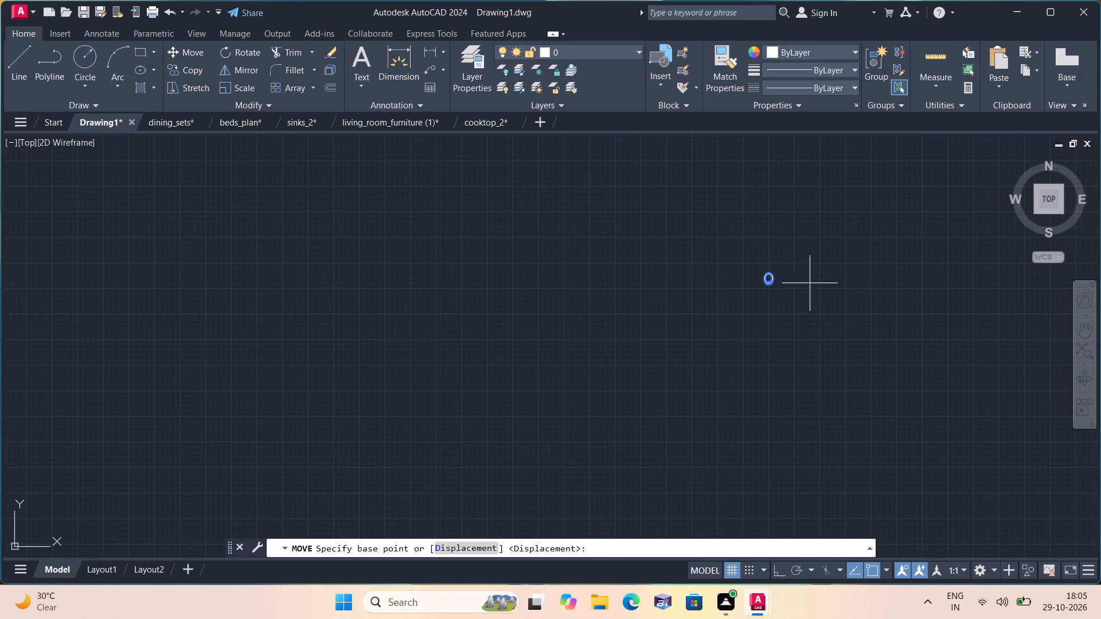
{"action": "left_click", "coordinate": [774, 279]}
{"action": "scroll", "coordinate": [398, 375], "scroll_direction": "down", "scroll_amount": 1}
{"action": "middle_click_drag", "start_coordinate": [398, 375], "coordinate": [674, 299]}
{"action": "scroll", "coordinate": [674, 299], "scroll_direction": "down", "scroll_amount": 2}
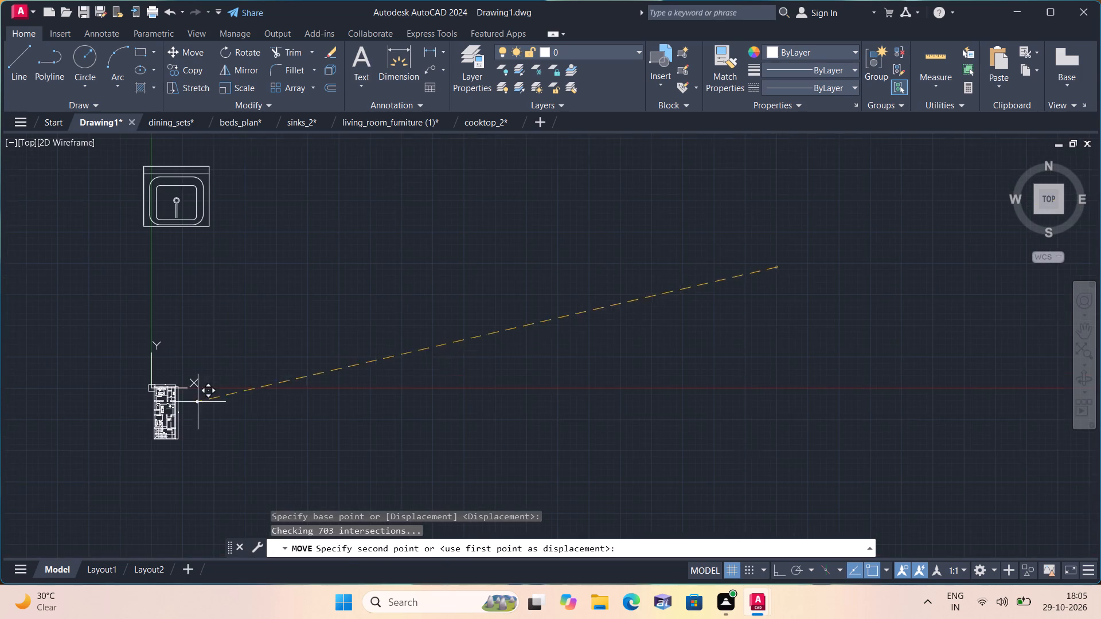
{"action": "scroll", "coordinate": [182, 411], "scroll_direction": "up", "scroll_amount": 6}
{"action": "middle_click_drag", "start_coordinate": [128, 399], "coordinate": [384, 364]}
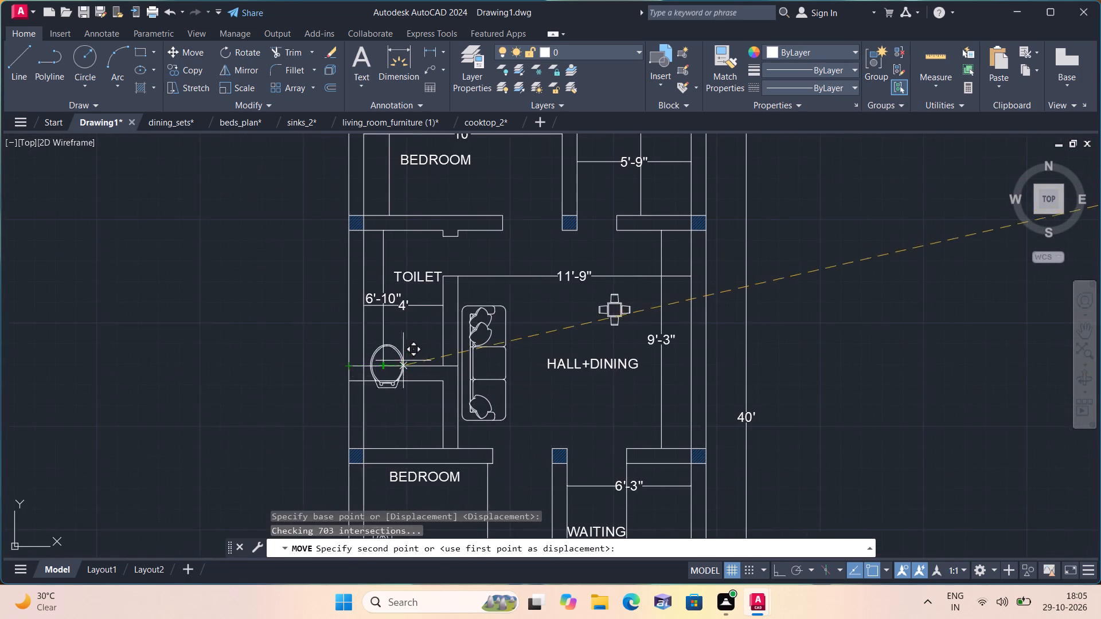
{"action": "scroll", "coordinate": [409, 354], "scroll_direction": "up", "scroll_amount": 2}
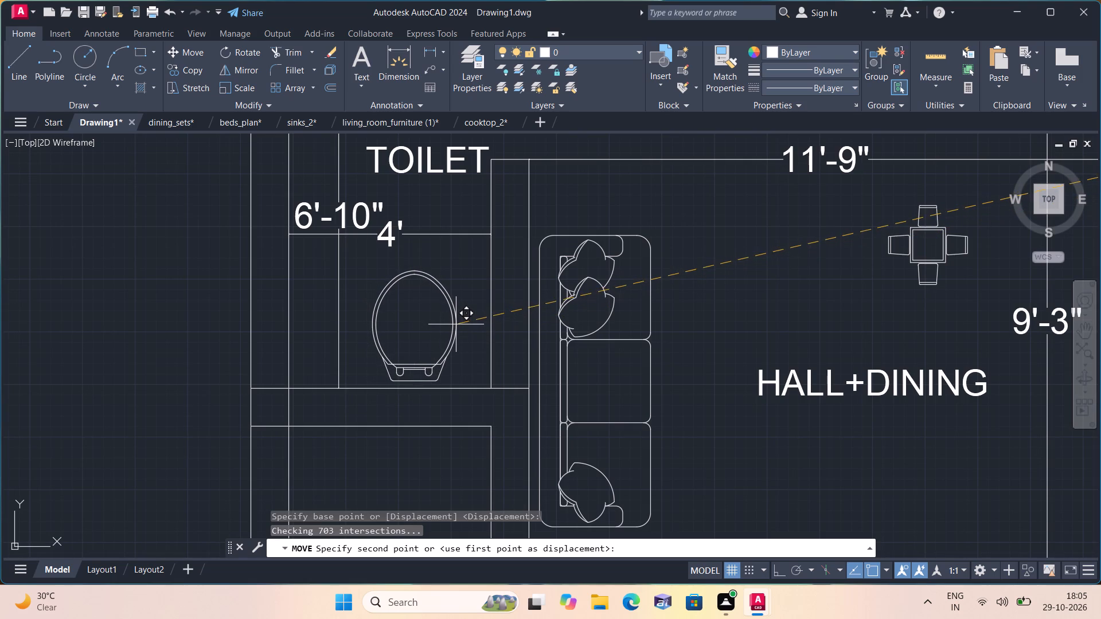
{"action": "left_click", "coordinate": [456, 324]}
Copy the sink north of the floor plan and place the single copy just south of the original.
{"action": "scroll", "coordinate": [503, 299], "scroll_direction": "down", "scroll_amount": 2}
{"action": "scroll", "coordinate": [528, 364], "scroll_direction": "down", "scroll_amount": 1}
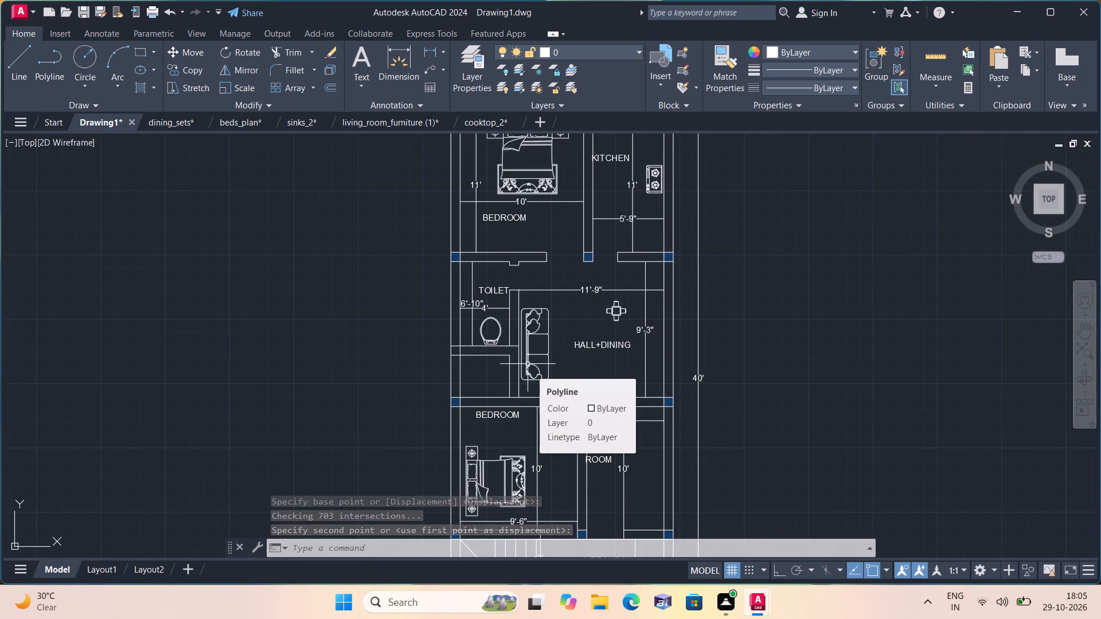
{"action": "scroll", "coordinate": [528, 364], "scroll_direction": "up", "scroll_amount": 2}
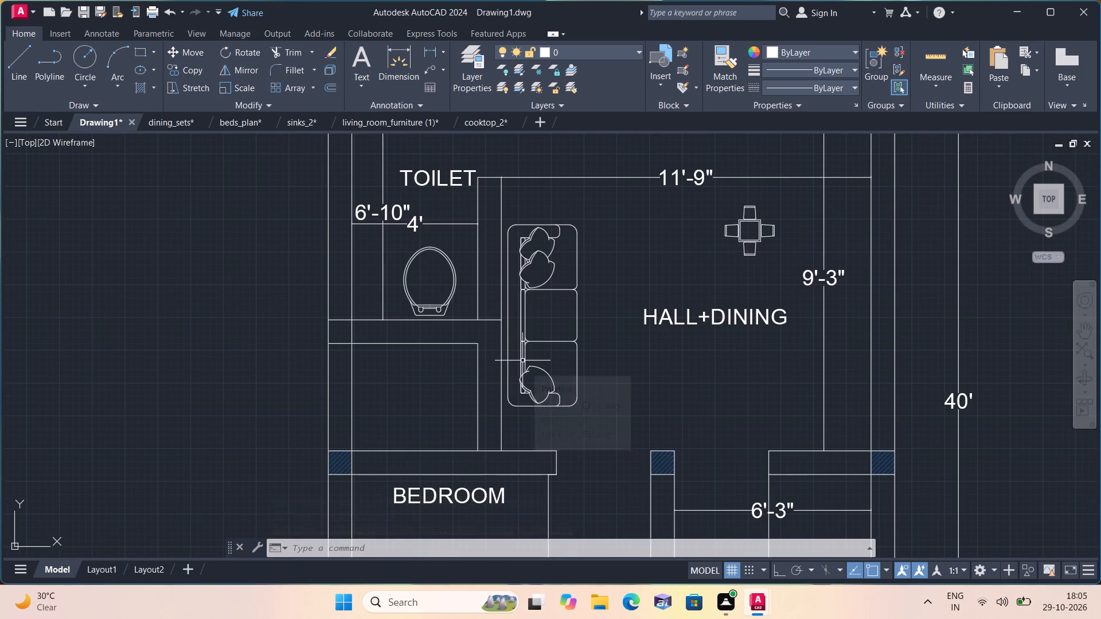
{"action": "middle_click_drag", "start_coordinate": [560, 359], "coordinate": [448, 457]}
{"action": "scroll", "coordinate": [555, 359], "scroll_direction": "down", "scroll_amount": 1}
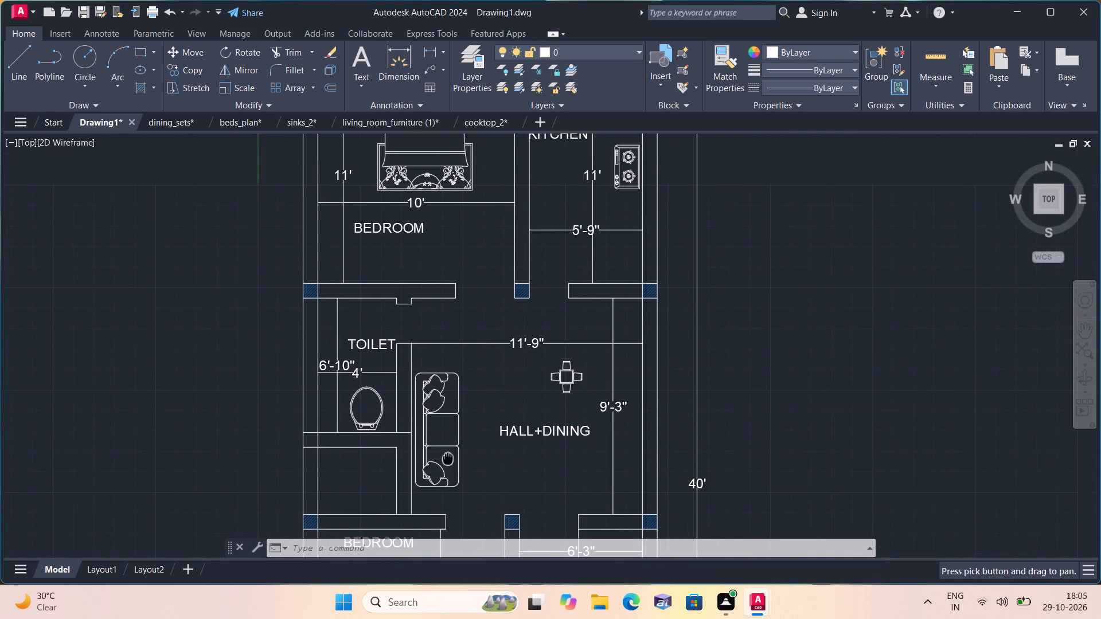
{"action": "middle_click_drag", "start_coordinate": [428, 305], "coordinate": [319, 441]}
{"action": "scroll", "coordinate": [321, 442], "scroll_direction": "down", "scroll_amount": 4}
{"action": "middle_click_drag", "start_coordinate": [327, 273], "coordinate": [340, 314]}
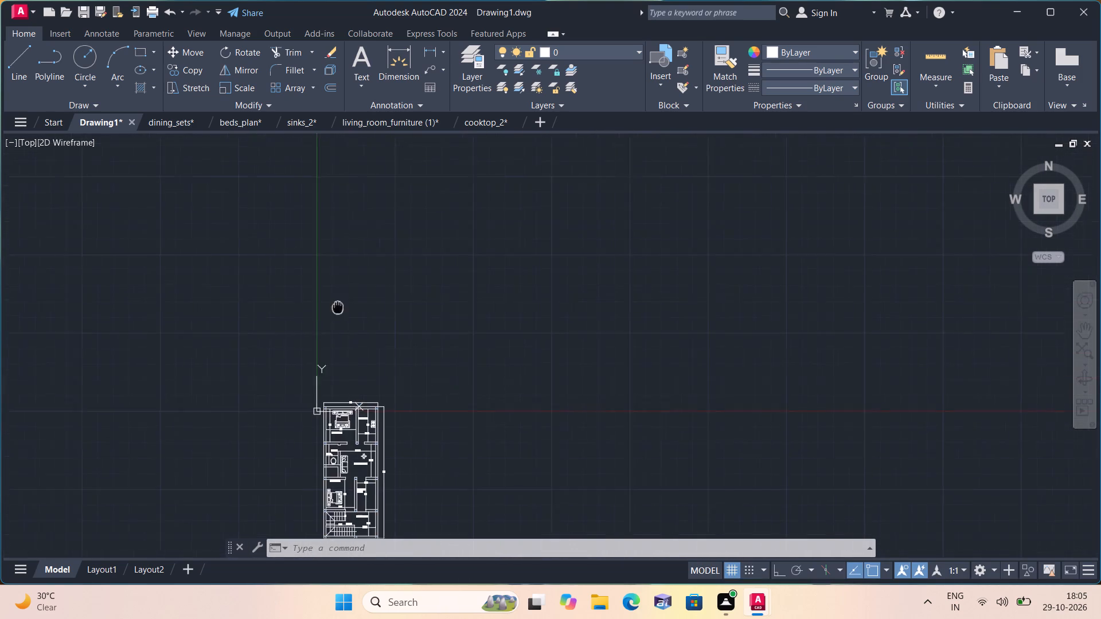
{"action": "middle_click_drag", "start_coordinate": [340, 314], "coordinate": [404, 469]}
{"action": "scroll", "coordinate": [404, 469], "scroll_direction": "down", "scroll_amount": 1}
{"action": "left_click", "coordinate": [465, 277]}
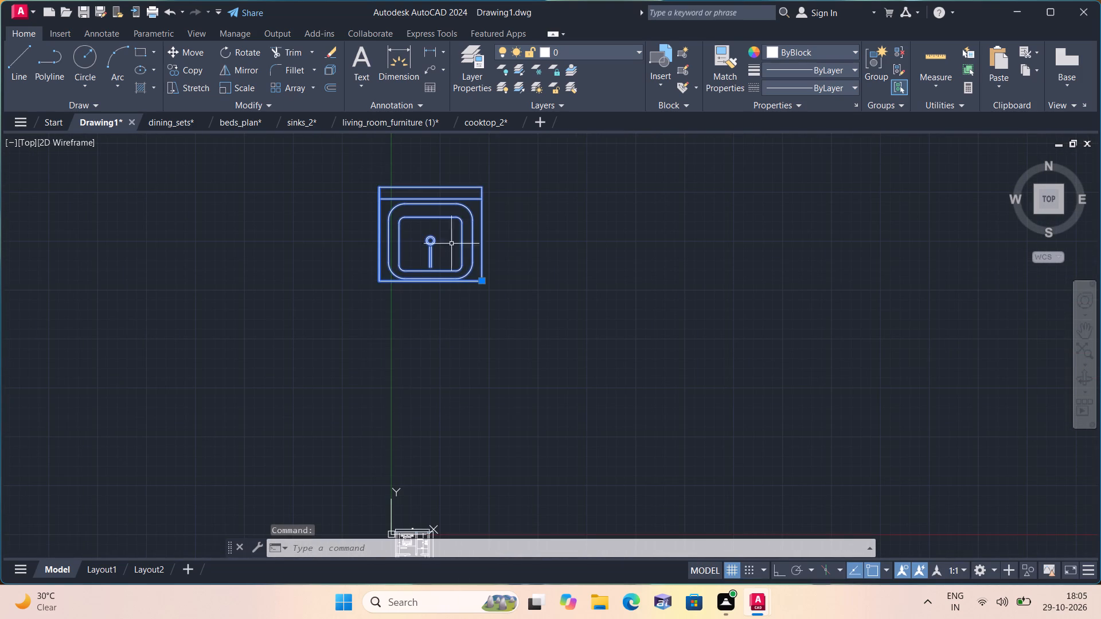
{"action": "left_click", "coordinate": [181, 68]}
{"action": "left_click_drag", "start_coordinate": [456, 238], "coordinate": [461, 249]}
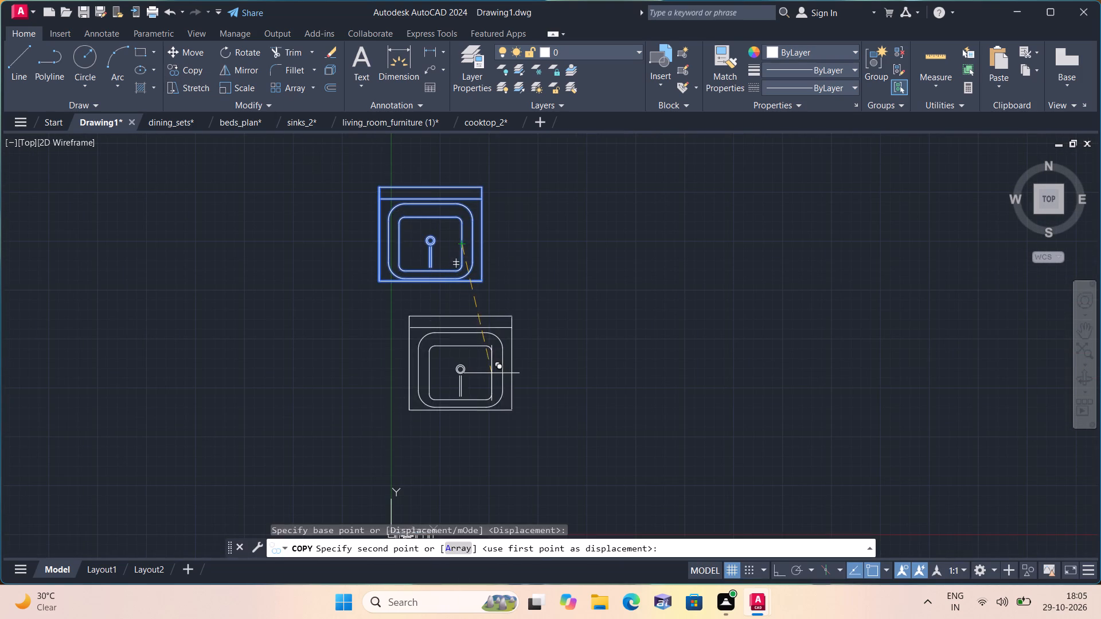
{"action": "left_click", "coordinate": [493, 383]}
{"action": "key", "text": "Escape"}
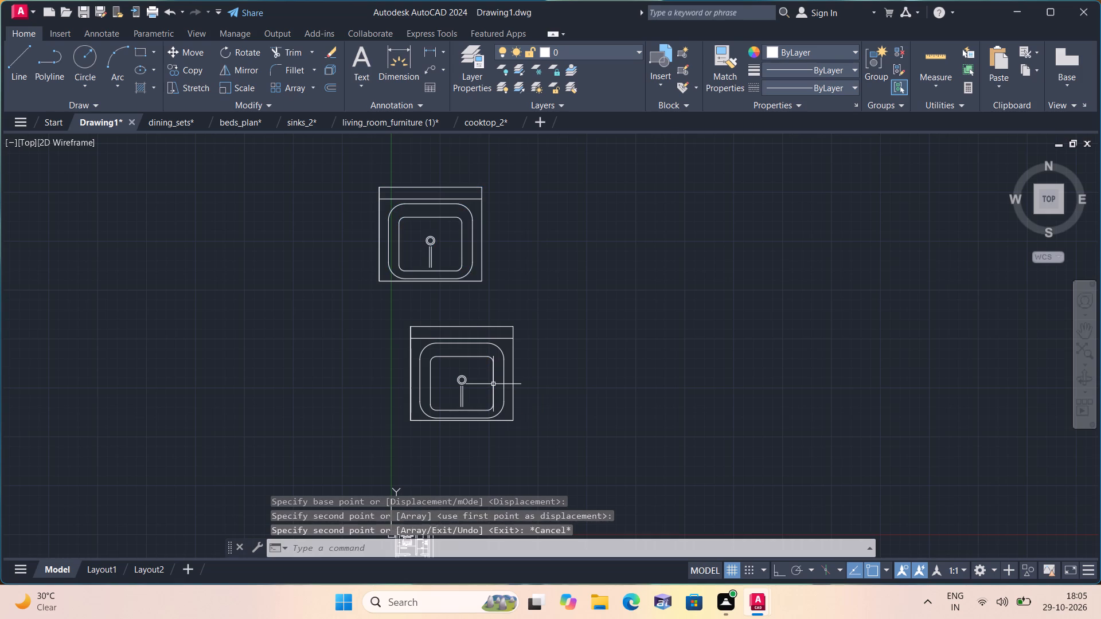
With Ortho on, rotate the original northern sink 270° so its back edge faces east.
{"action": "left_click", "coordinate": [517, 276]}
{"action": "left_click", "coordinate": [372, 189]}
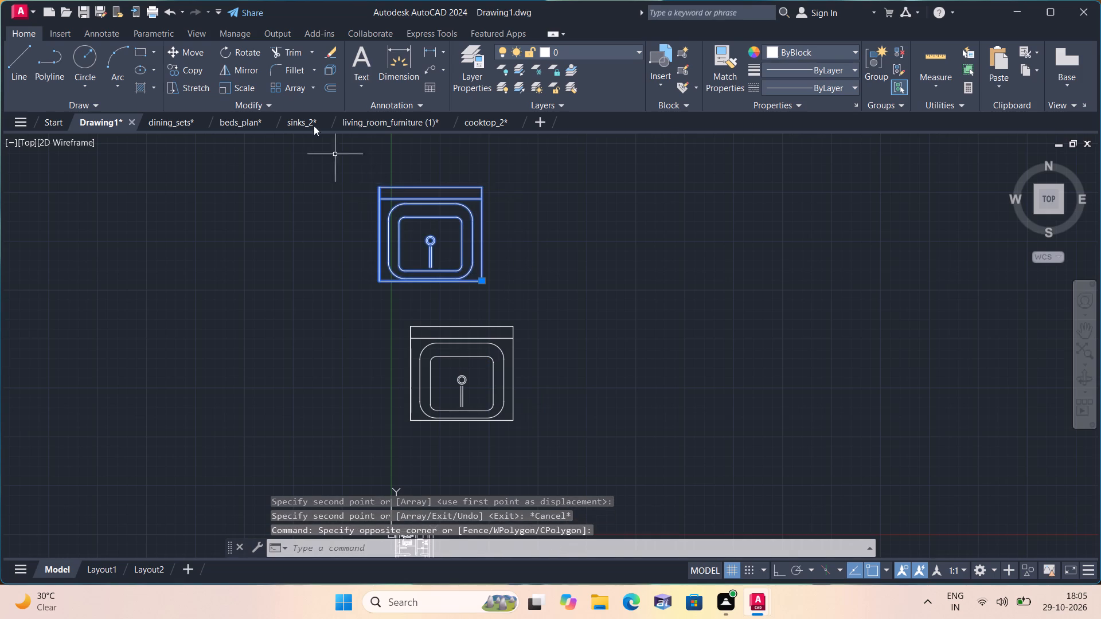
{"action": "left_click", "coordinate": [237, 54]}
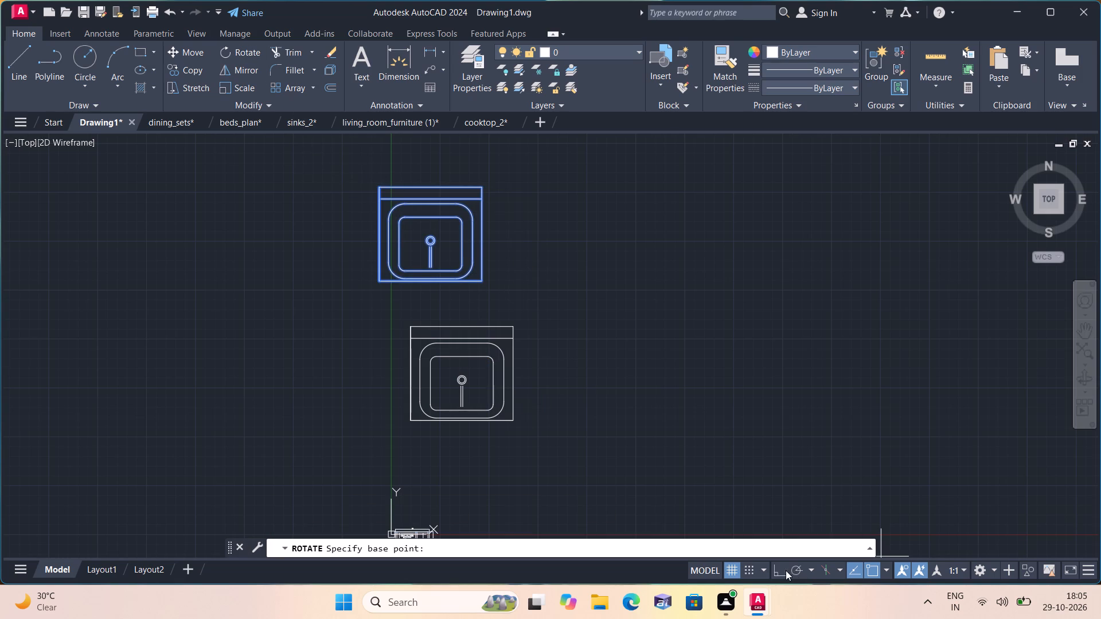
{"action": "left_click", "coordinate": [782, 569]}
{"action": "left_click", "coordinate": [448, 202]}
{"action": "left_click", "coordinate": [490, 282]}
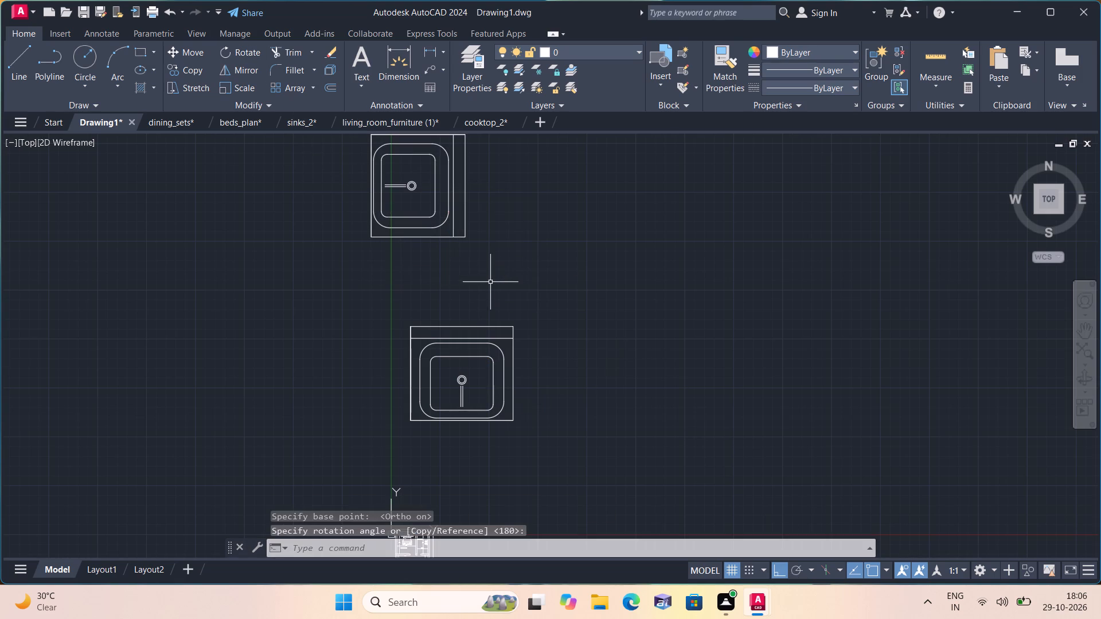
Rotate the copied southern sink 90° so its back edge faces west, and turn Ortho off.
{"action": "left_click", "coordinate": [510, 401]}
{"action": "left_click", "coordinate": [463, 340]}
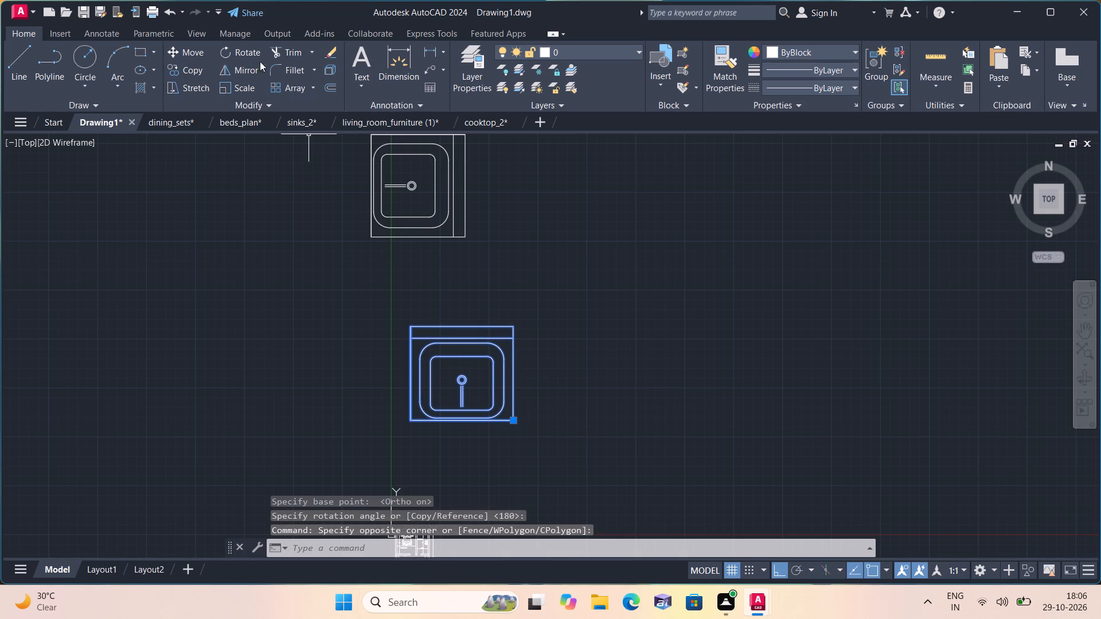
{"action": "left_click", "coordinate": [243, 58]}
{"action": "left_click_drag", "start_coordinate": [474, 365], "coordinate": [475, 359]}
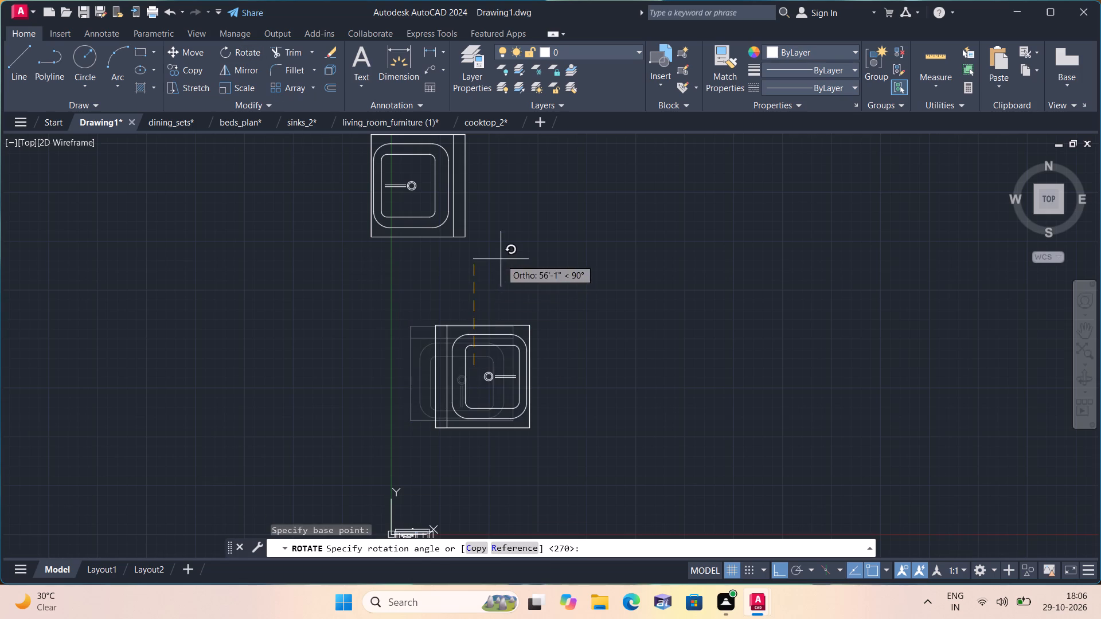
{"action": "left_click", "coordinate": [501, 257]}
{"action": "left_click", "coordinate": [779, 569]}
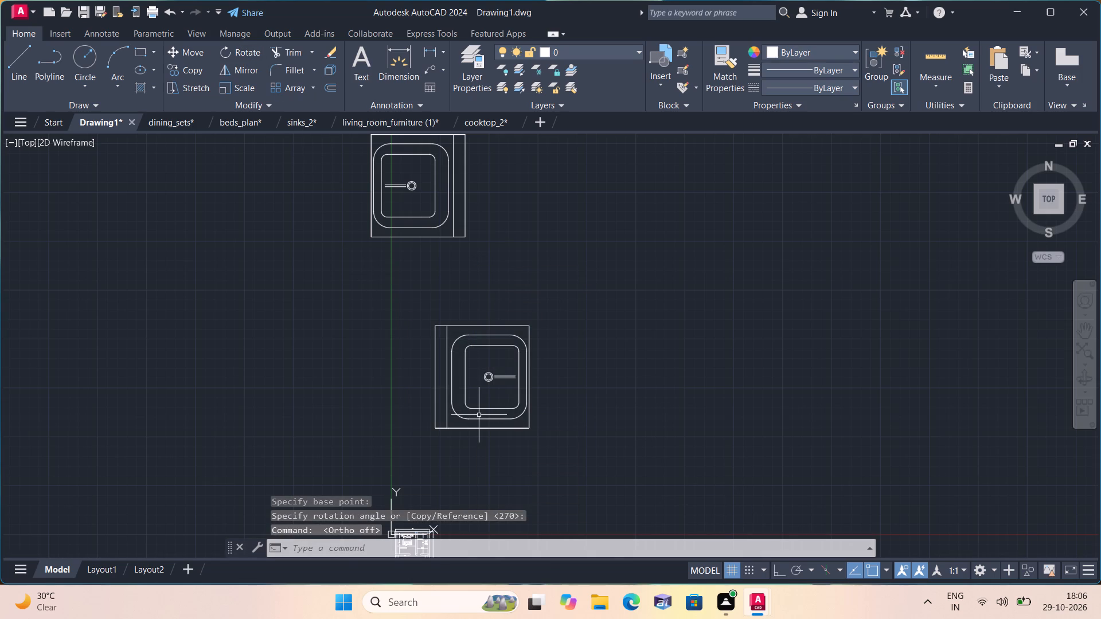
Scale the southern sink down freehand about a point inside its basin to suit the floor plan's size.
{"action": "left_click", "coordinate": [460, 390]}
{"action": "left_click", "coordinate": [447, 356]}
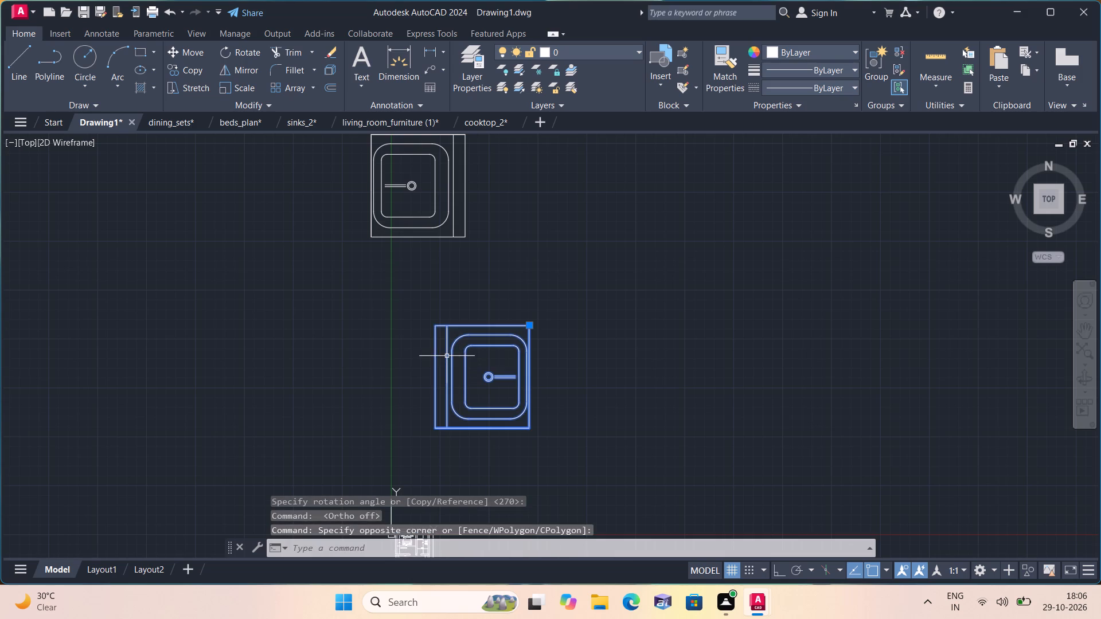
{"action": "left_click", "coordinate": [239, 88]}
{"action": "scroll", "coordinate": [489, 414], "scroll_direction": "up", "scroll_amount": 2}
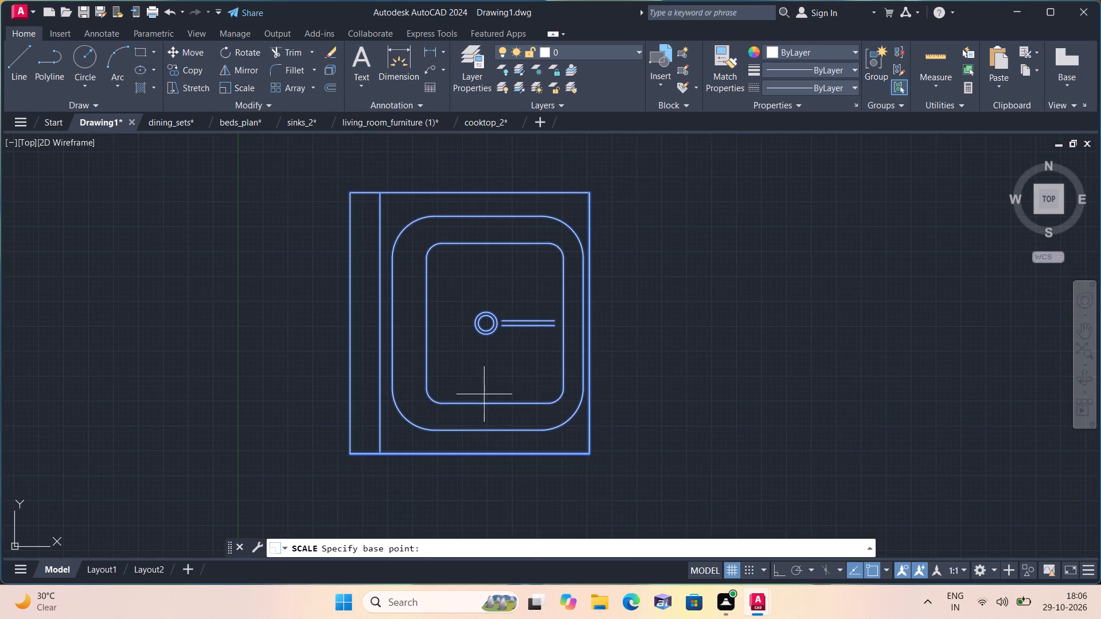
{"action": "left_click", "coordinate": [479, 380]}
{"action": "left_click", "coordinate": [481, 383]}
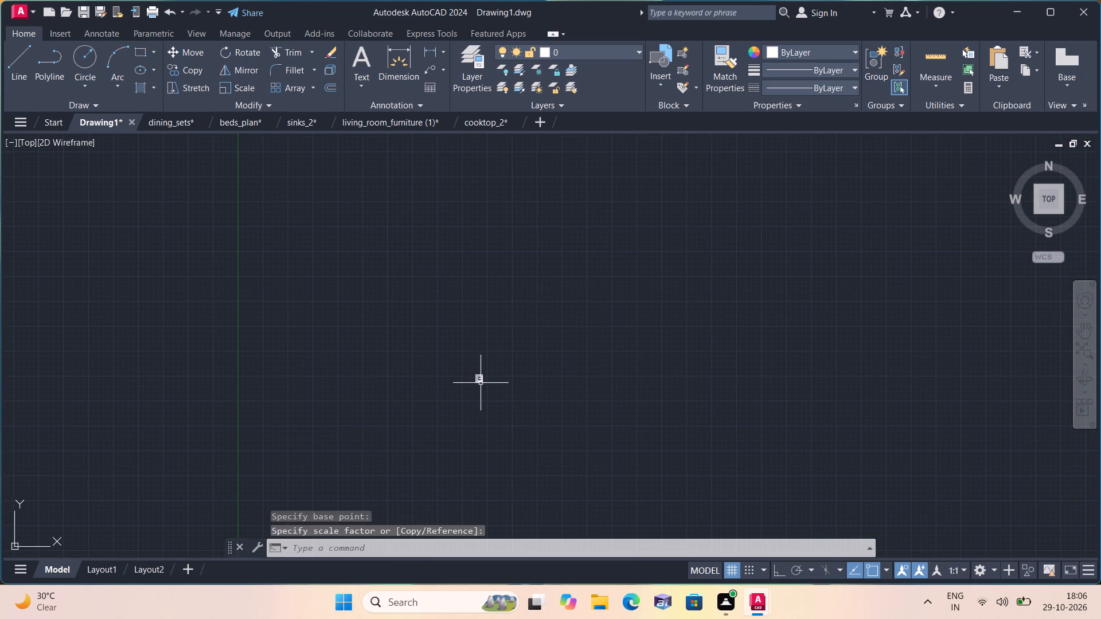
Relocate the scaled-down southern sink by its insertion grip to just outside the toilet's west wall.
{"action": "left_click", "coordinate": [481, 380]}
{"action": "left_click", "coordinate": [482, 377]}
{"action": "scroll", "coordinate": [416, 398], "scroll_direction": "down", "scroll_amount": 3}
{"action": "middle_click_drag", "start_coordinate": [413, 397], "coordinate": [513, 216]}
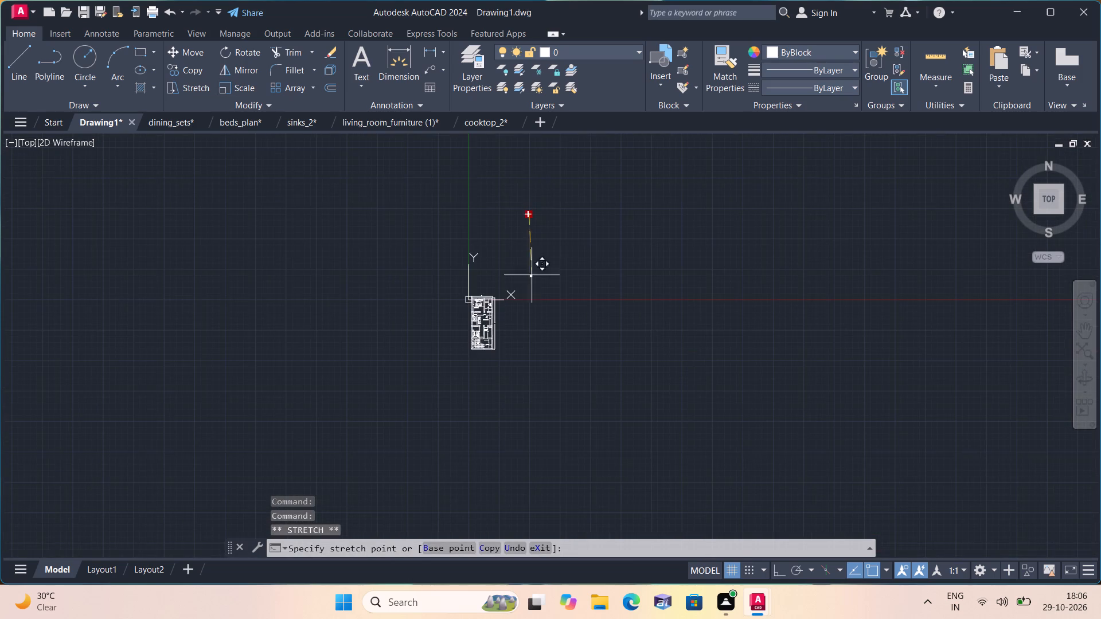
{"action": "scroll", "coordinate": [496, 336], "scroll_direction": "up", "scroll_amount": 4}
{"action": "scroll", "coordinate": [360, 265], "scroll_direction": "up", "scroll_amount": 2}
{"action": "scroll", "coordinate": [302, 203], "scroll_direction": "up", "scroll_amount": 2}
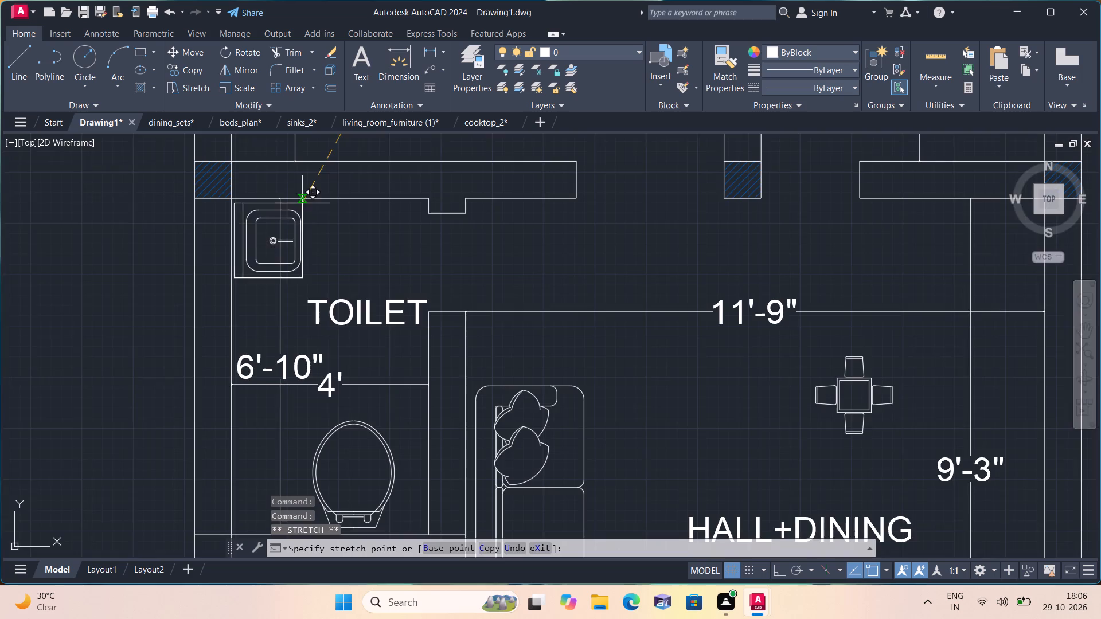
{"action": "middle_click_drag", "start_coordinate": [307, 214], "coordinate": [657, 340]}
{"action": "left_click", "coordinate": [481, 319]}
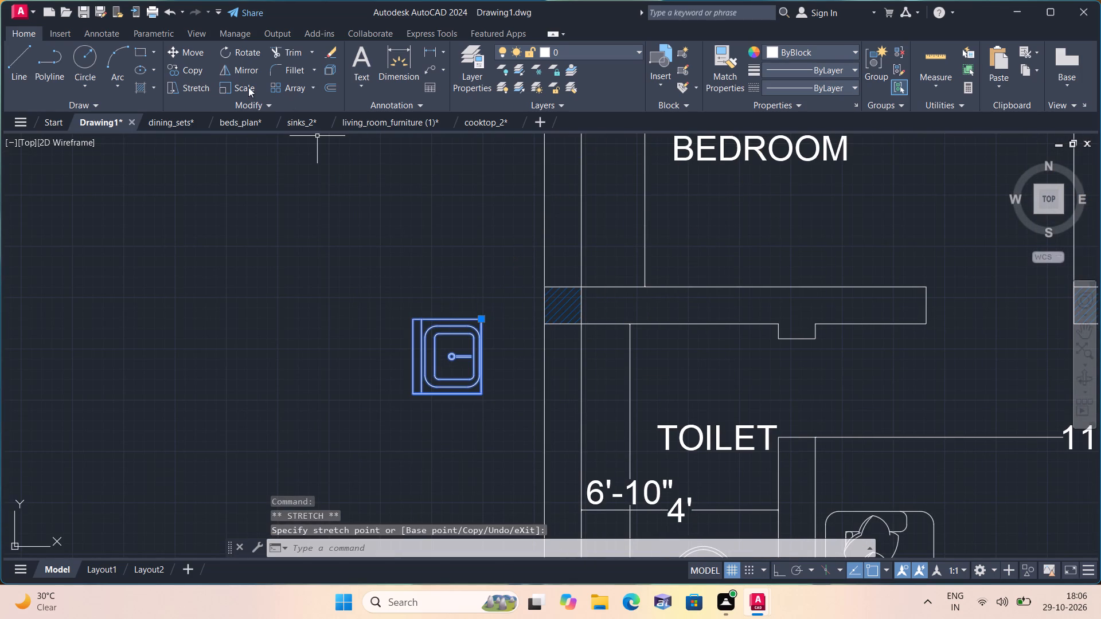
Scale the sink west of the toilet down freehand about a point inside its basin.
{"action": "left_click", "coordinate": [244, 84]}
{"action": "left_click", "coordinate": [458, 370]}
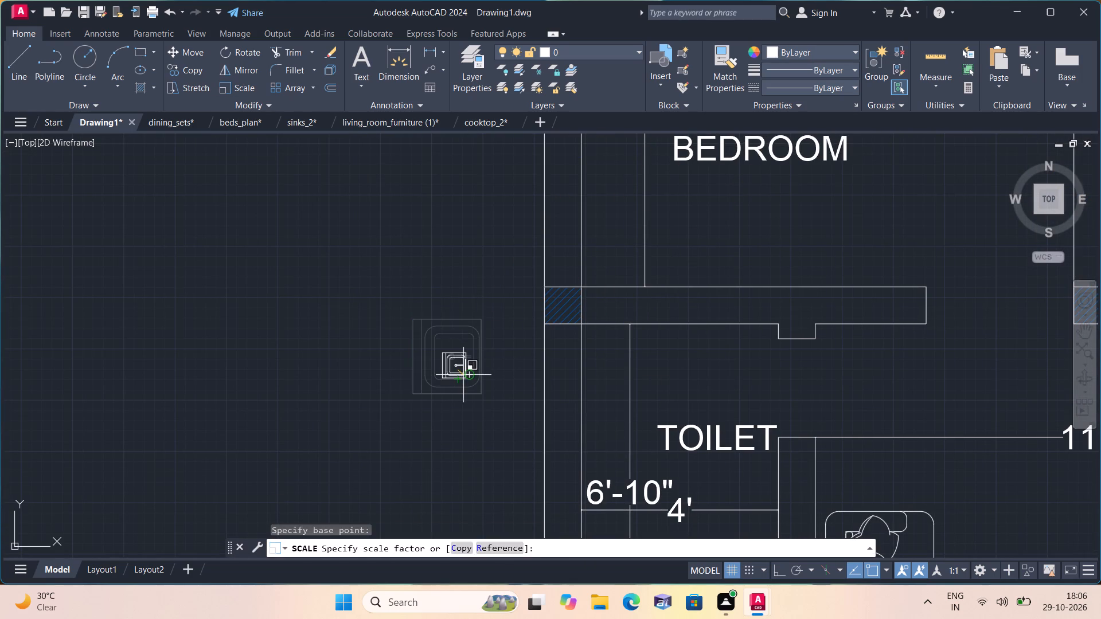
{"action": "left_click", "coordinate": [465, 375]}
Move the sink by its northwest corner into the toilet, beside the west wall and north of the 6'-10" label.
{"action": "left_click", "coordinate": [464, 366]}
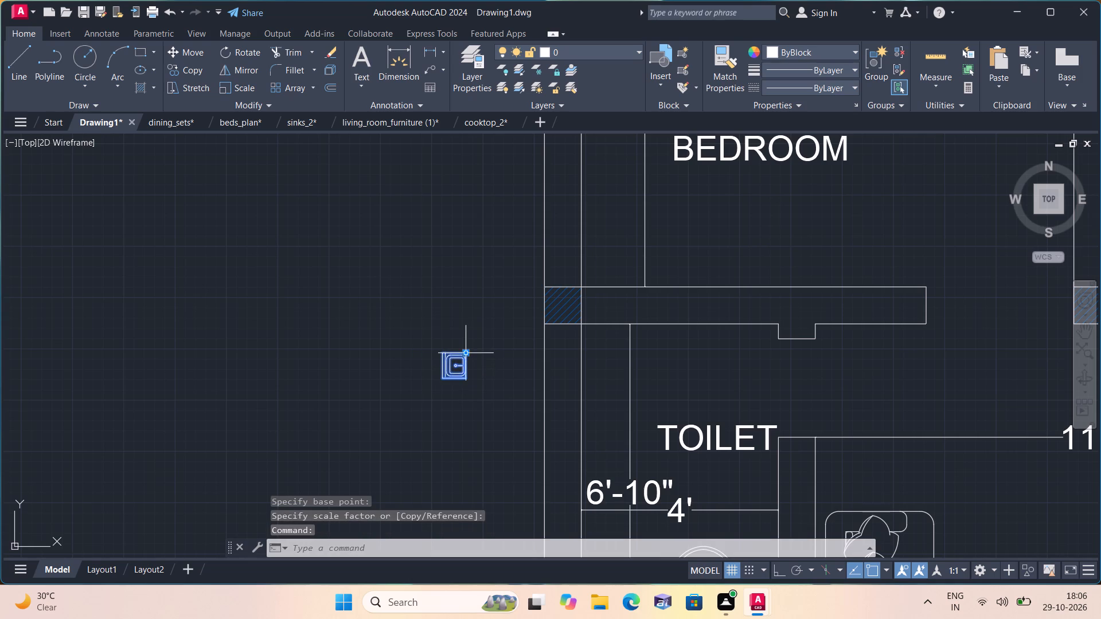
{"action": "left_click", "coordinate": [194, 52]}
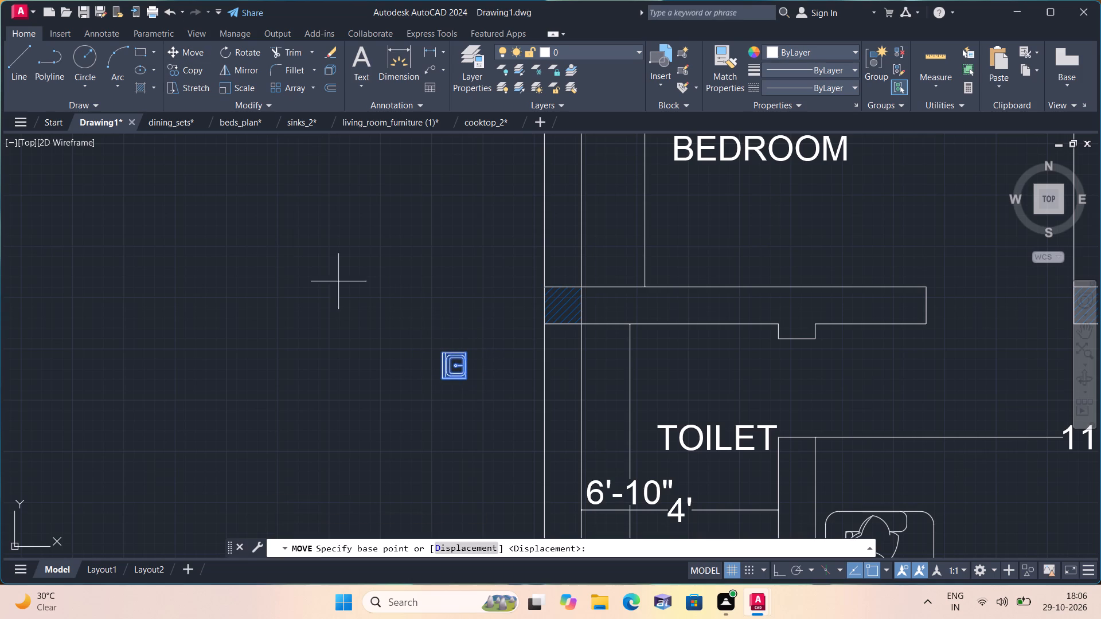
{"action": "left_click", "coordinate": [438, 352]}
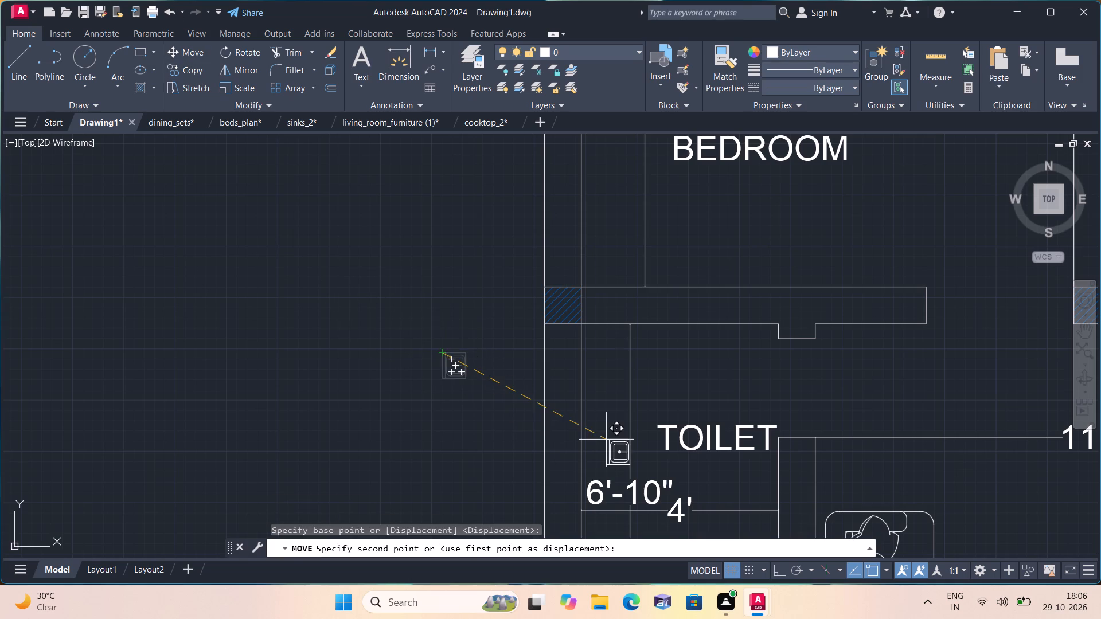
{"action": "middle_click_drag", "start_coordinate": [602, 435], "coordinate": [548, 354]}
{"action": "middle_click_drag", "start_coordinate": [556, 455], "coordinate": [564, 314]}
{"action": "middle_click_drag", "start_coordinate": [544, 179], "coordinate": [536, 321]}
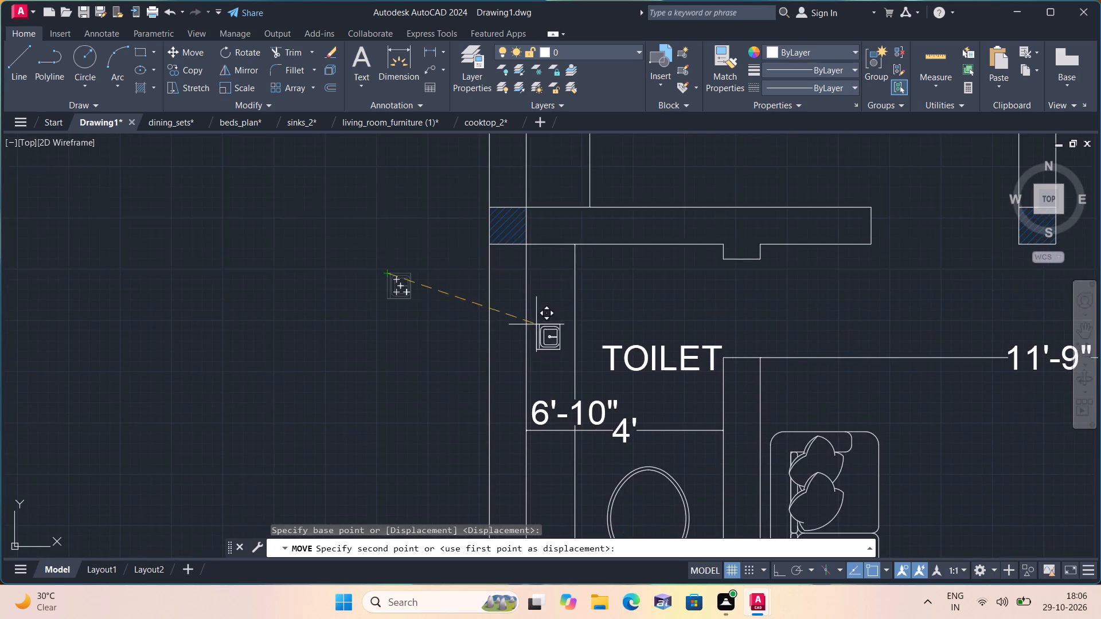
{"action": "scroll", "coordinate": [533, 327], "scroll_direction": "up", "scroll_amount": 1}
{"action": "left_click", "coordinate": [532, 288]}
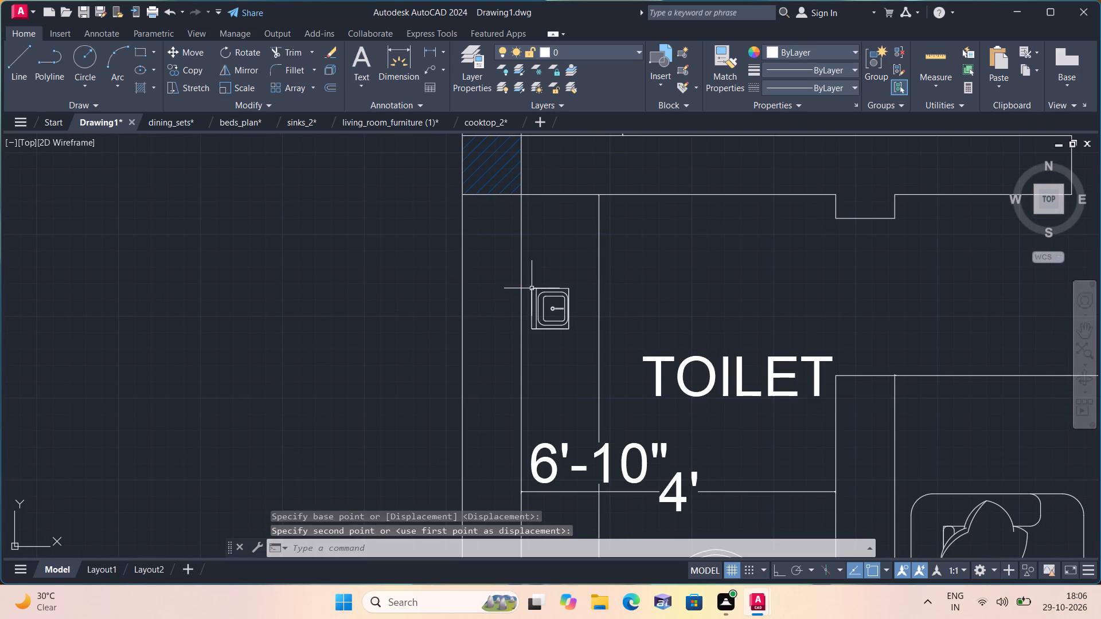
Scale the toilet sink up freehand about a point inside its basin to suit the room.
{"action": "left_click", "coordinate": [565, 327]}
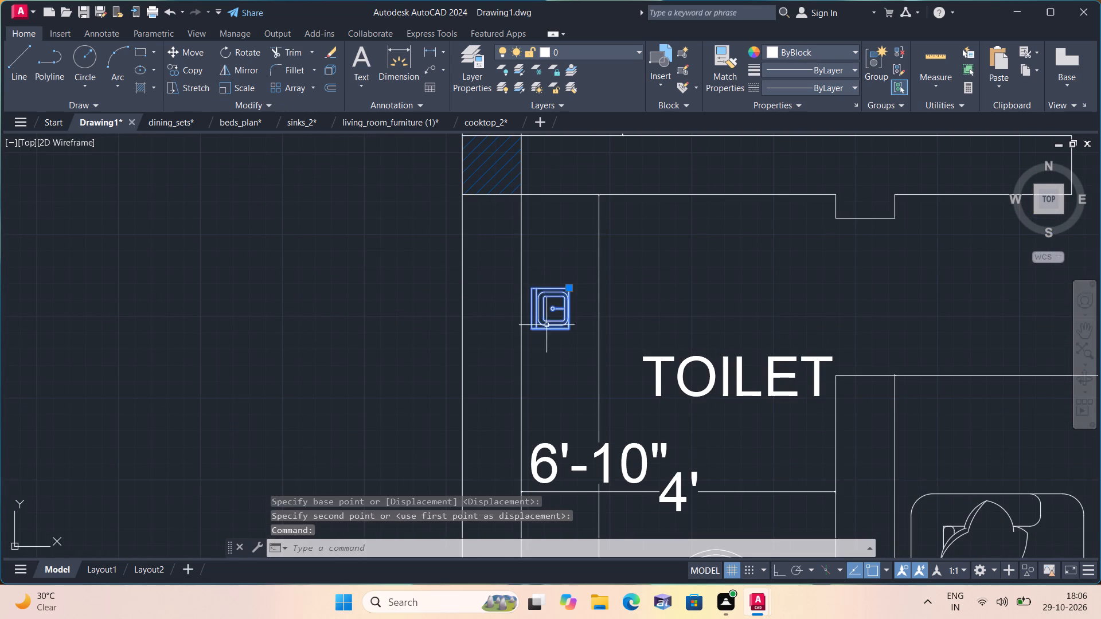
{"action": "left_click", "coordinate": [247, 87]}
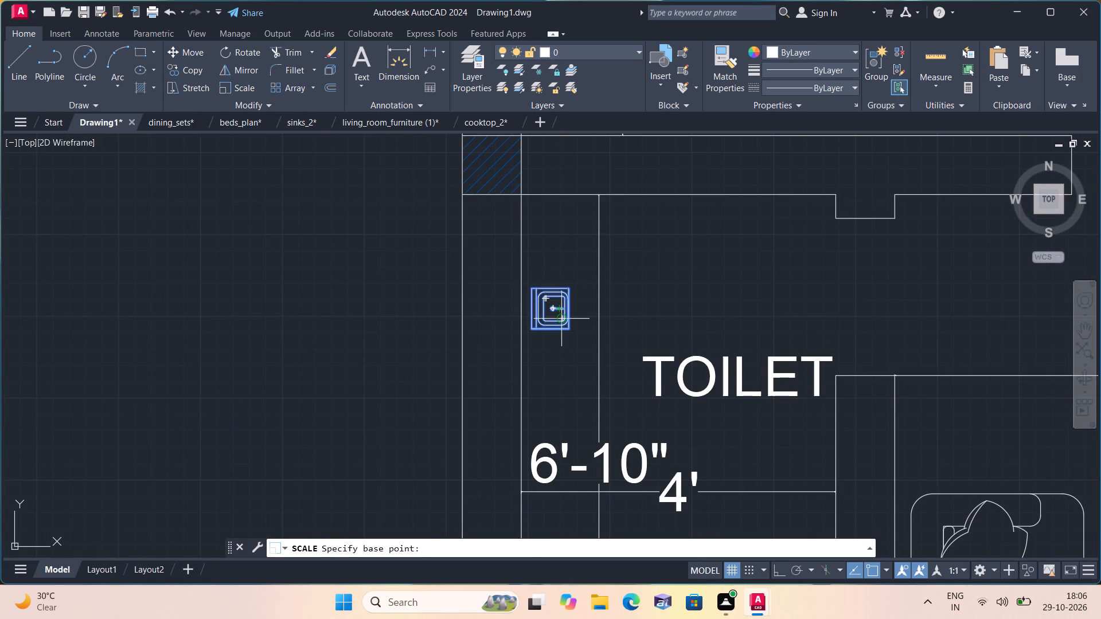
{"action": "left_click", "coordinate": [550, 318]}
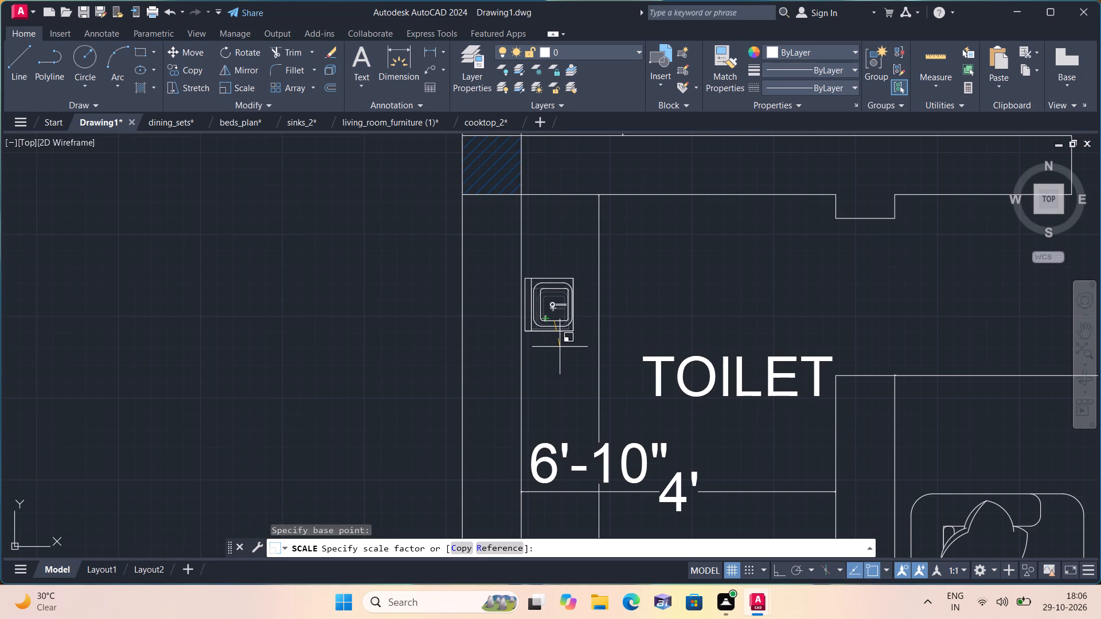
{"action": "left_click", "coordinate": [564, 354]}
Move the toilet sink by its northwest corner so its back edge sits along the inner face of the west wall.
{"action": "left_click", "coordinate": [565, 328]}
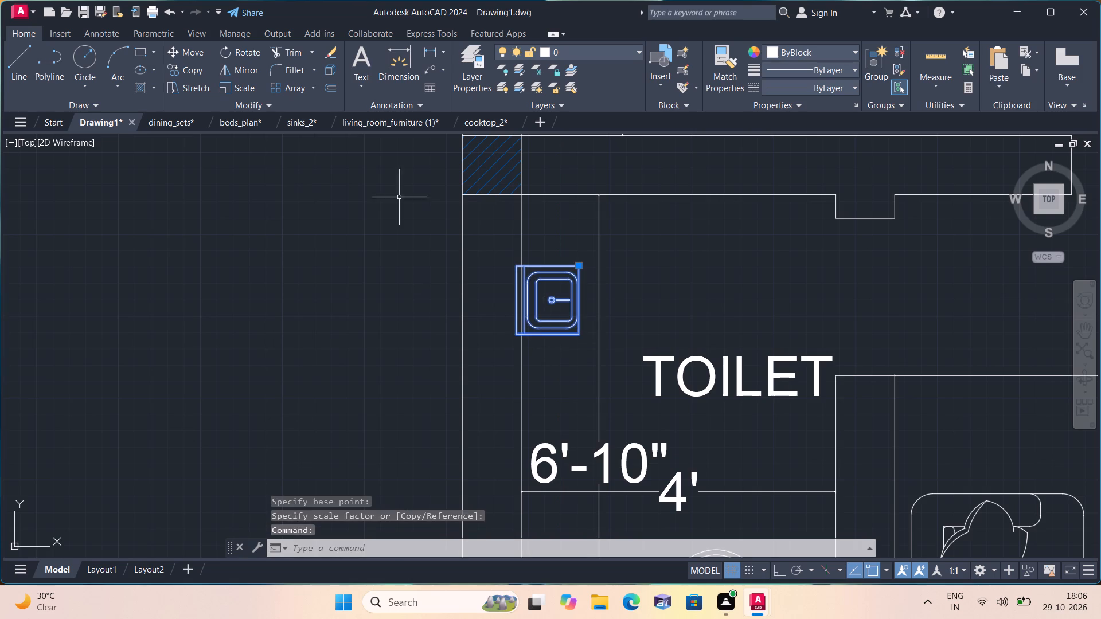
{"action": "left_click", "coordinate": [179, 50]}
{"action": "left_click", "coordinate": [516, 267]}
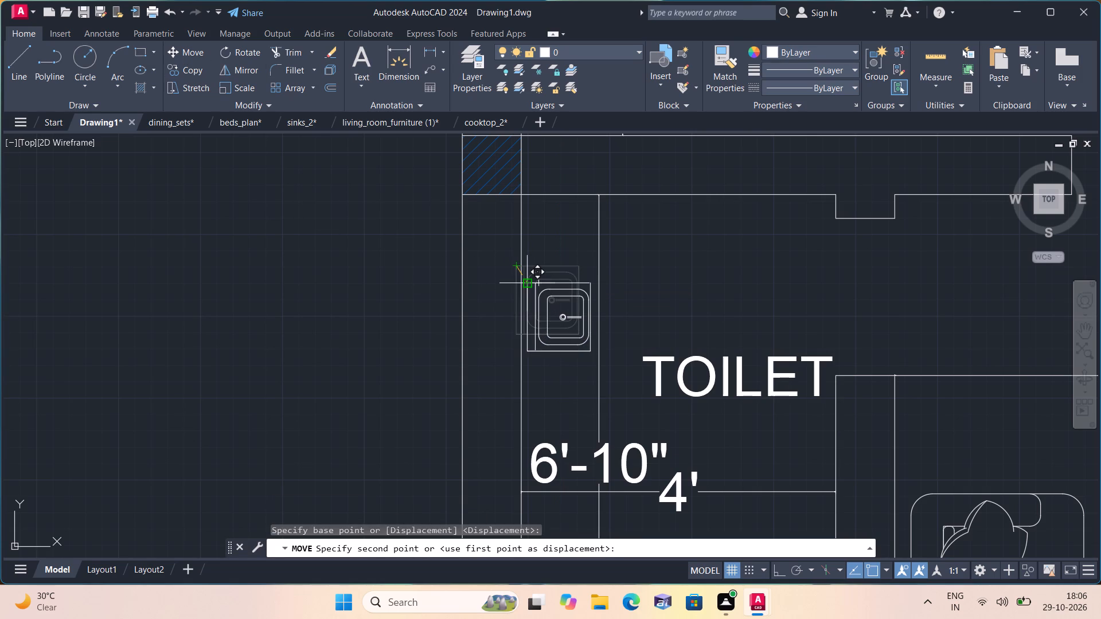
{"action": "left_click", "coordinate": [522, 283]}
Scale the remaining large sink north of the floor plan down freehand about a point inside its basin.
{"action": "middle_click_drag", "start_coordinate": [576, 256], "coordinate": [558, 319]}
{"action": "scroll", "coordinate": [576, 256], "scroll_direction": "down", "scroll_amount": 1}
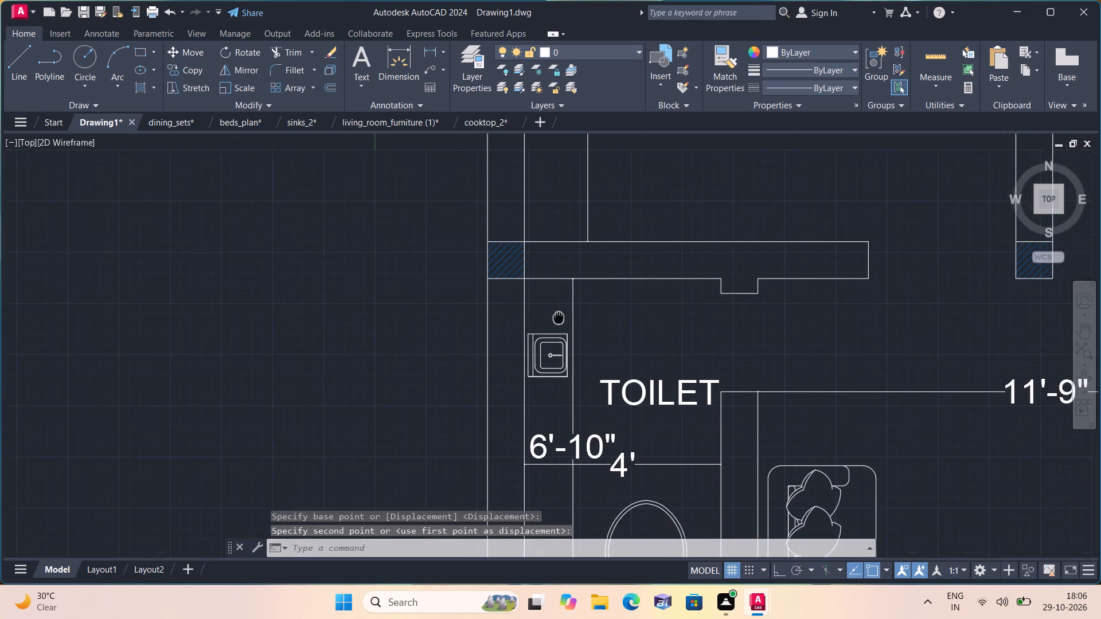
{"action": "middle_click_drag", "start_coordinate": [558, 319], "coordinate": [557, 319]}
{"action": "scroll", "coordinate": [777, 272], "scroll_direction": "down", "scroll_amount": 3}
{"action": "scroll", "coordinate": [840, 254], "scroll_direction": "down", "scroll_amount": 6}
{"action": "middle_click_drag", "start_coordinate": [826, 254], "coordinate": [525, 359]}
{"action": "middle_click_drag", "start_coordinate": [620, 265], "coordinate": [586, 362]}
{"action": "left_click", "coordinate": [528, 344]}
{"action": "left_click", "coordinate": [522, 337]}
{"action": "left_click_drag", "start_coordinate": [480, 294], "coordinate": [596, 420]}
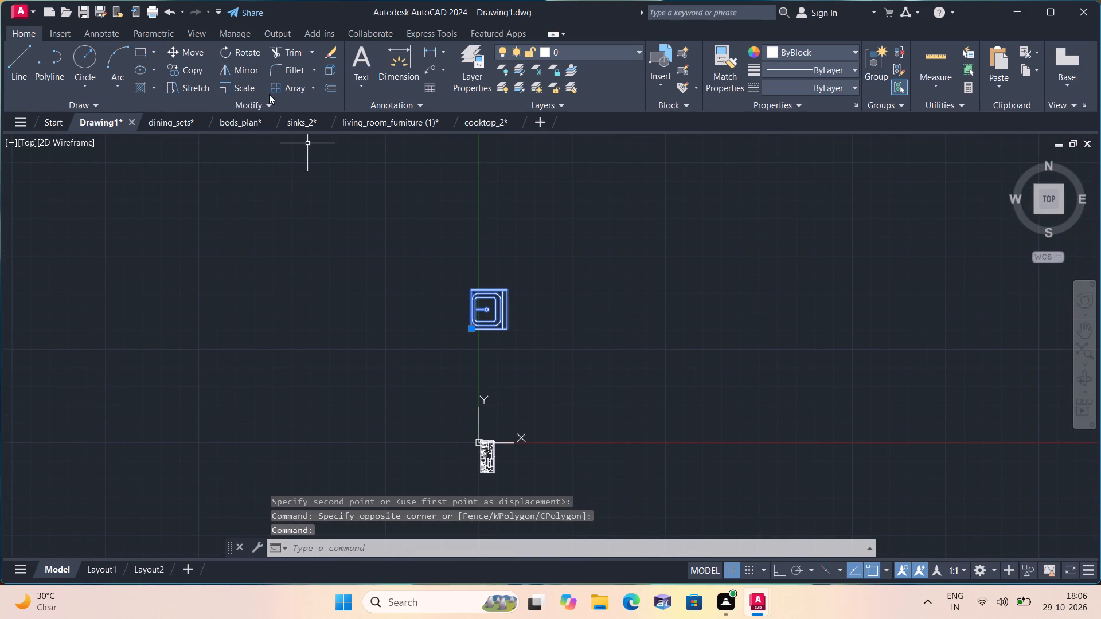
{"action": "left_click", "coordinate": [243, 89]}
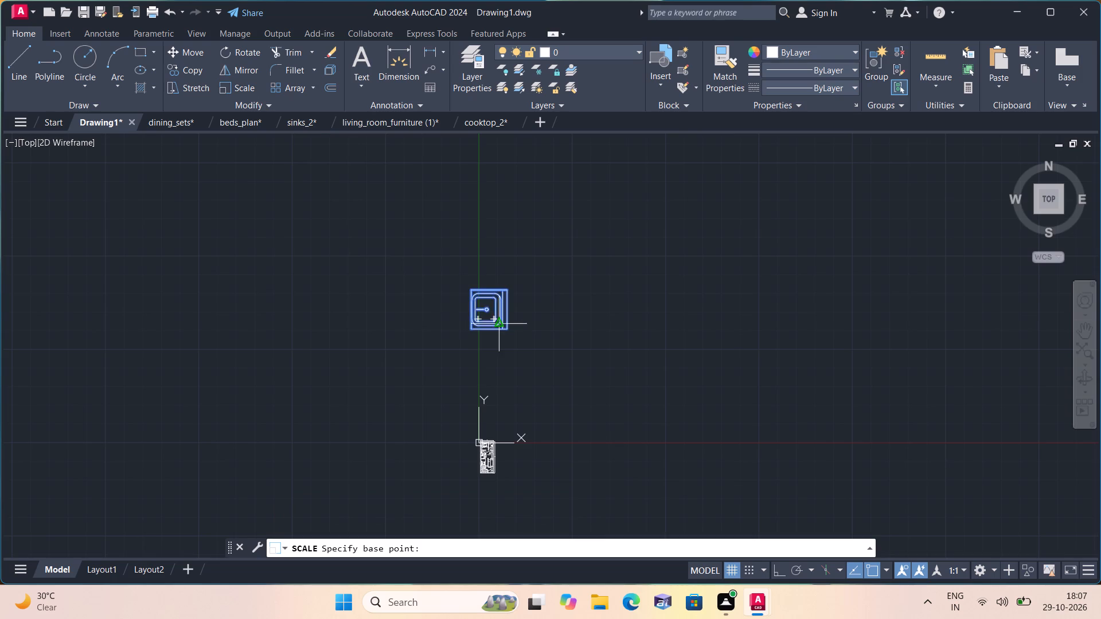
{"action": "scroll", "coordinate": [499, 325], "scroll_direction": "up", "scroll_amount": 3}
{"action": "left_click", "coordinate": [453, 297]}
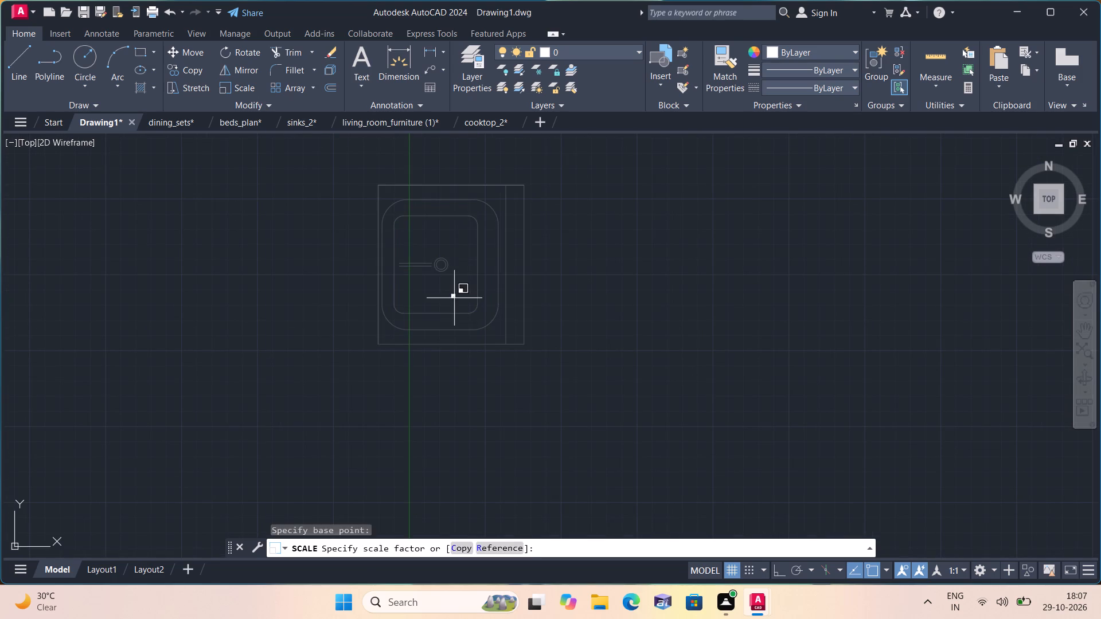
{"action": "left_click", "coordinate": [457, 301]}
Relocate the scaled-down northern sink by its insertion grip to the kitchen's north end, above the KITCHEN label.
{"action": "left_click", "coordinate": [457, 298]}
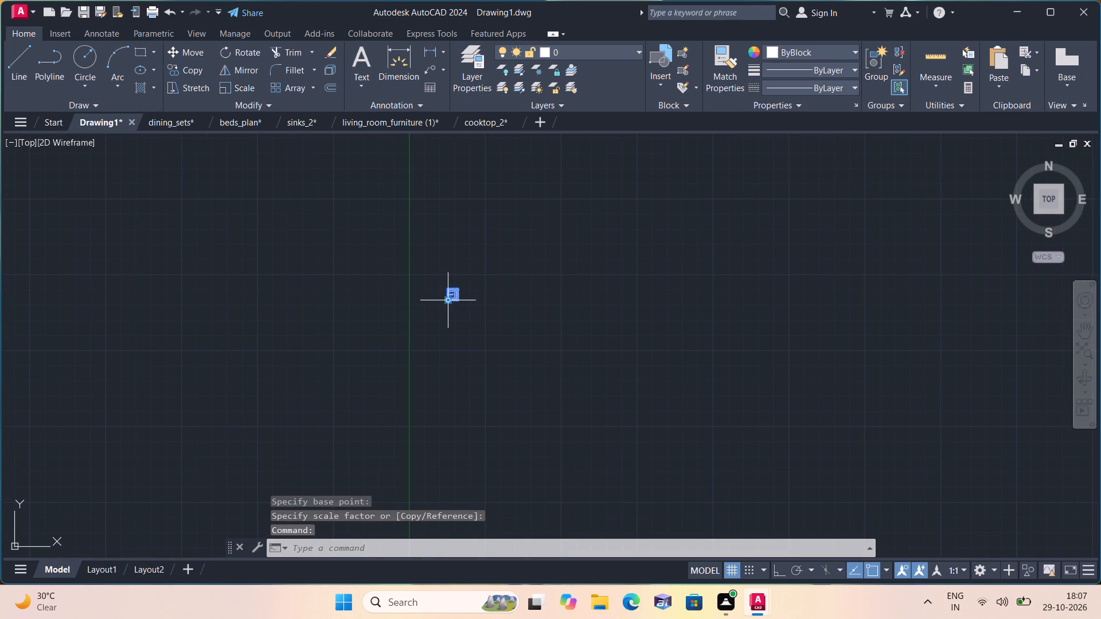
{"action": "left_click", "coordinate": [450, 299]}
{"action": "middle_click_drag", "start_coordinate": [454, 321], "coordinate": [478, 263]}
{"action": "scroll", "coordinate": [454, 321], "scroll_direction": "down", "scroll_amount": 2}
{"action": "scroll", "coordinate": [477, 471], "scroll_direction": "up", "scroll_amount": 2}
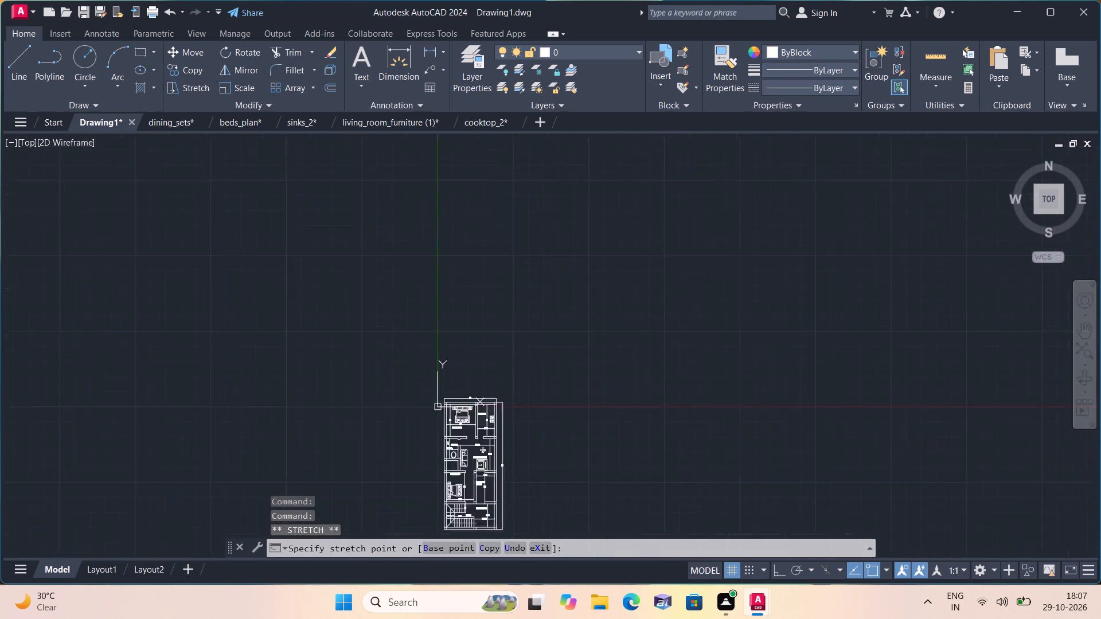
{"action": "scroll", "coordinate": [477, 471], "scroll_direction": "up", "scroll_amount": 2}
{"action": "scroll", "coordinate": [510, 368], "scroll_direction": "up", "scroll_amount": 3}
{"action": "middle_click_drag", "start_coordinate": [459, 288], "coordinate": [482, 415]}
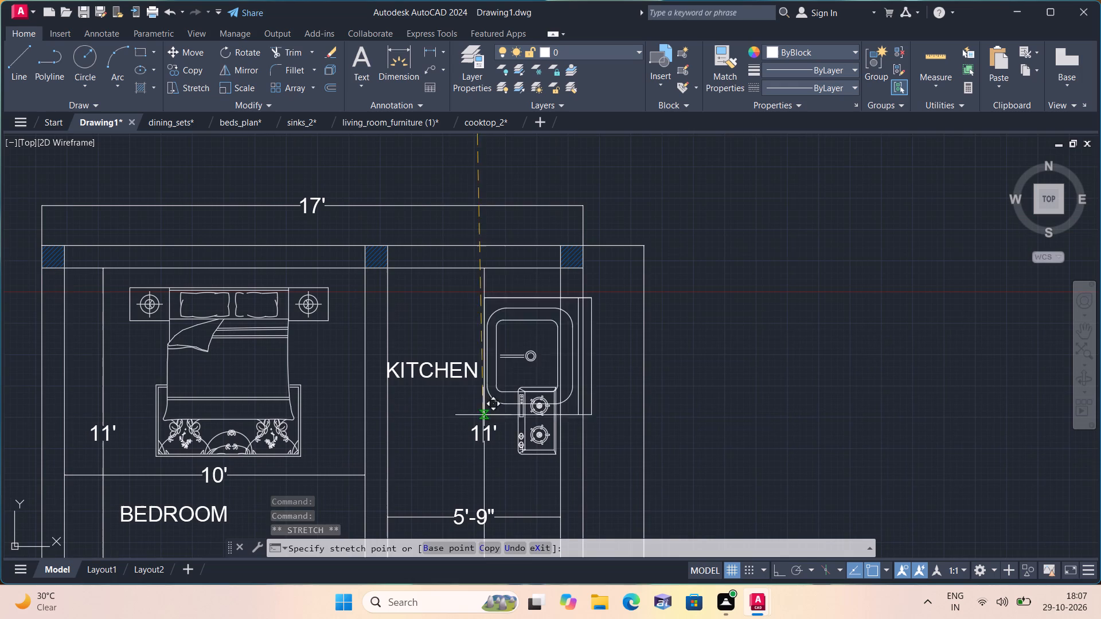
{"action": "left_click", "coordinate": [440, 341]}
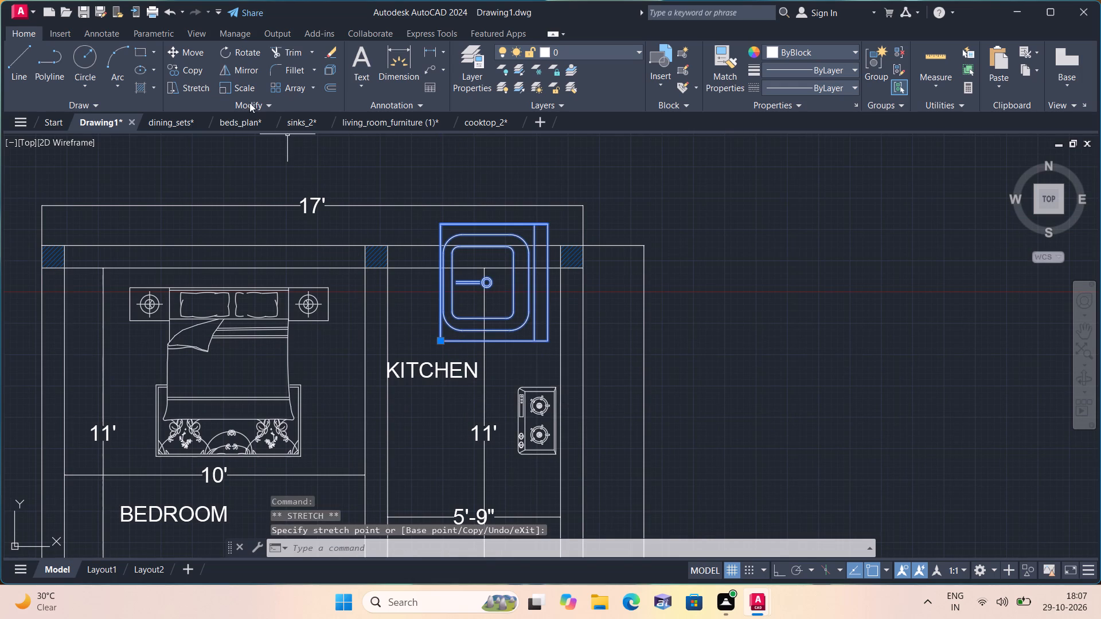
Scale the kitchen sink down freehand about a point inside its basin until it is smaller than the cooktop.
{"action": "left_click", "coordinate": [244, 89]}
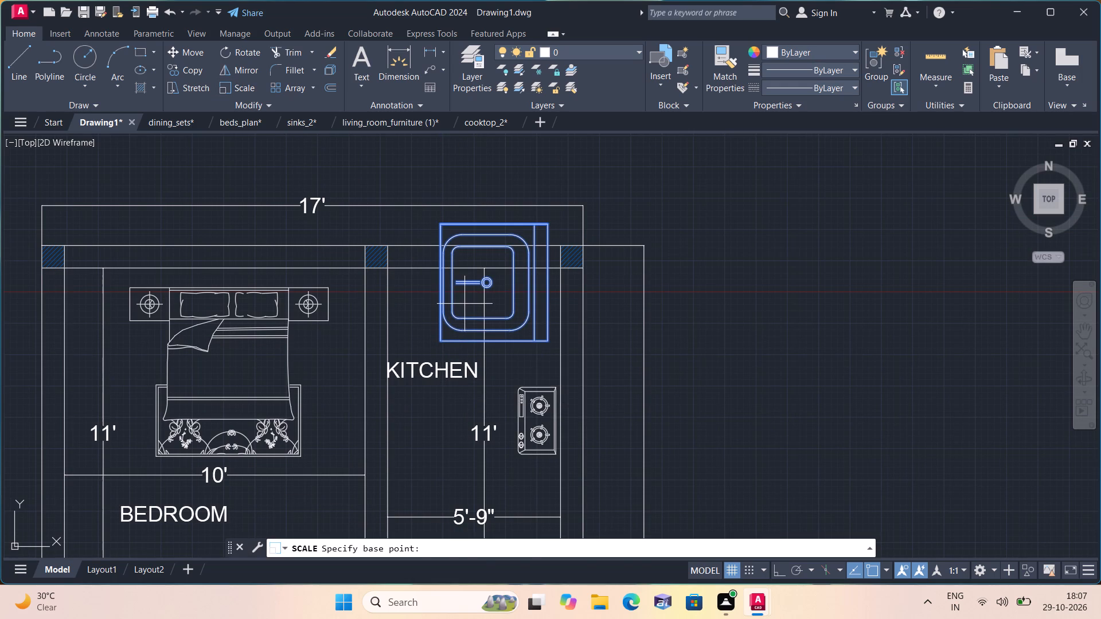
{"action": "left_click", "coordinate": [467, 304]}
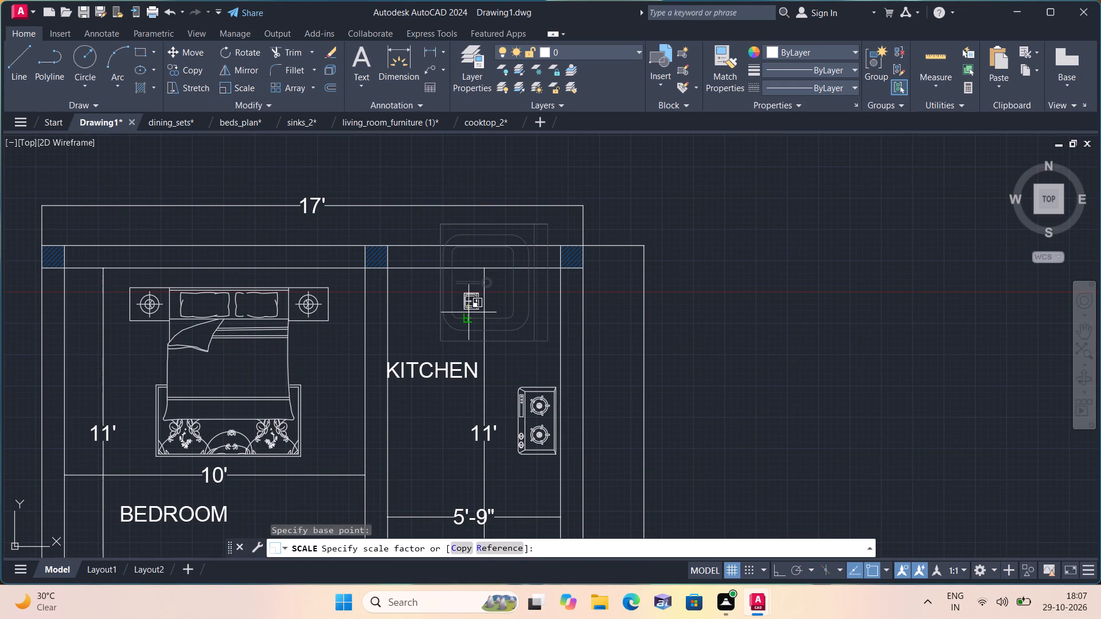
{"action": "left_click", "coordinate": [468, 313]}
Move the kitchen sink by its southeast corner to the kitchen's southeast corner area, south of the 5'-9" dimension.
{"action": "scroll", "coordinate": [468, 304], "scroll_direction": "up", "scroll_amount": 1}
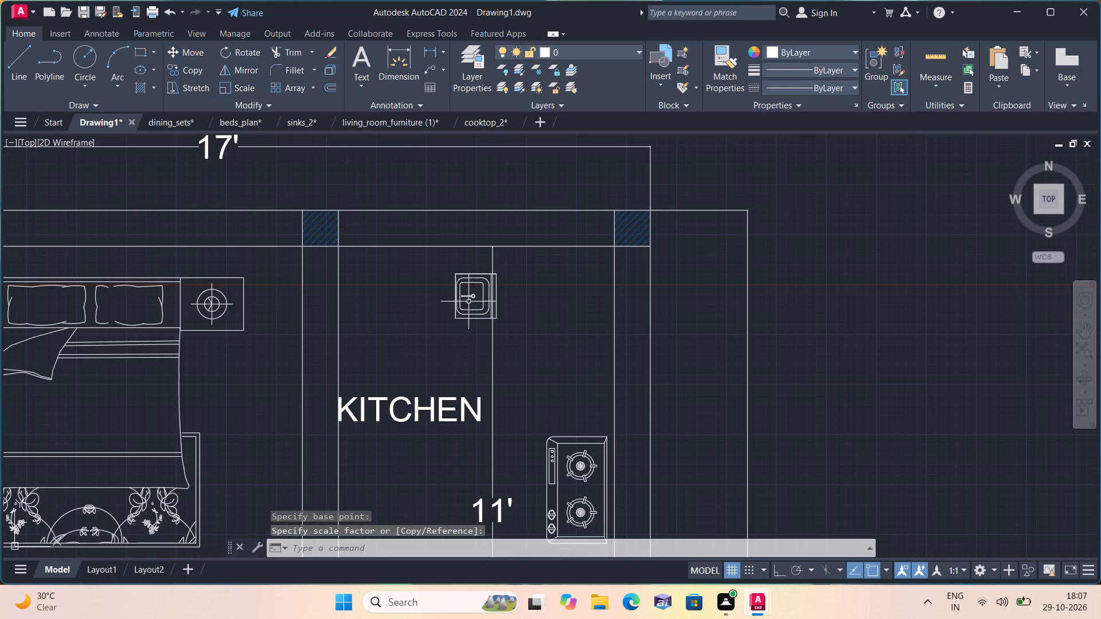
{"action": "left_click", "coordinate": [468, 312]}
{"action": "left_click", "coordinate": [175, 51]}
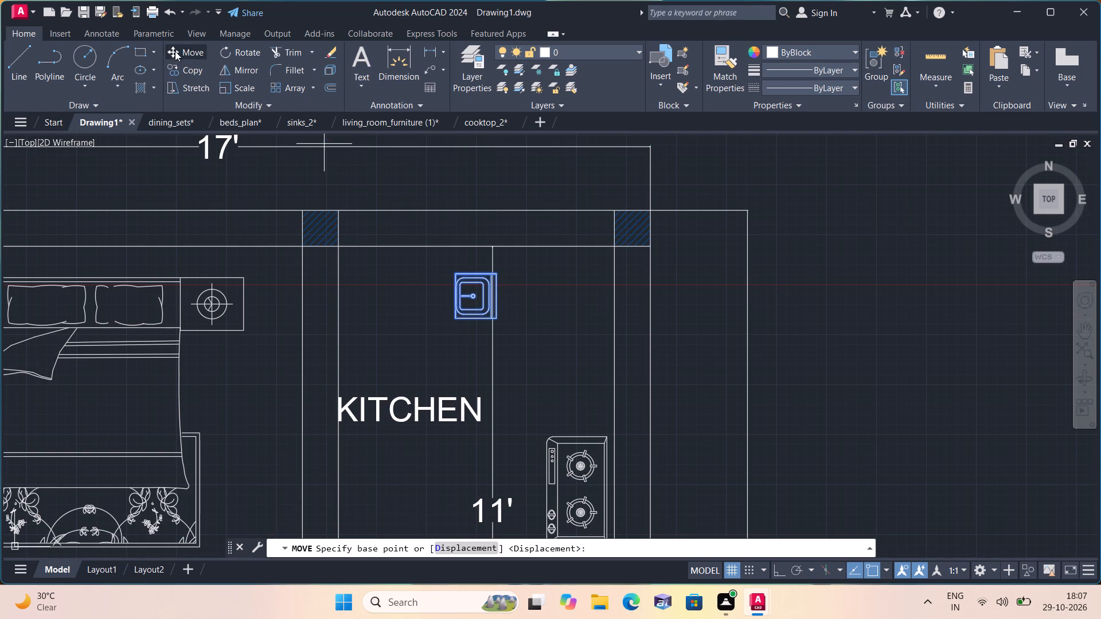
{"action": "left_click", "coordinate": [497, 321]}
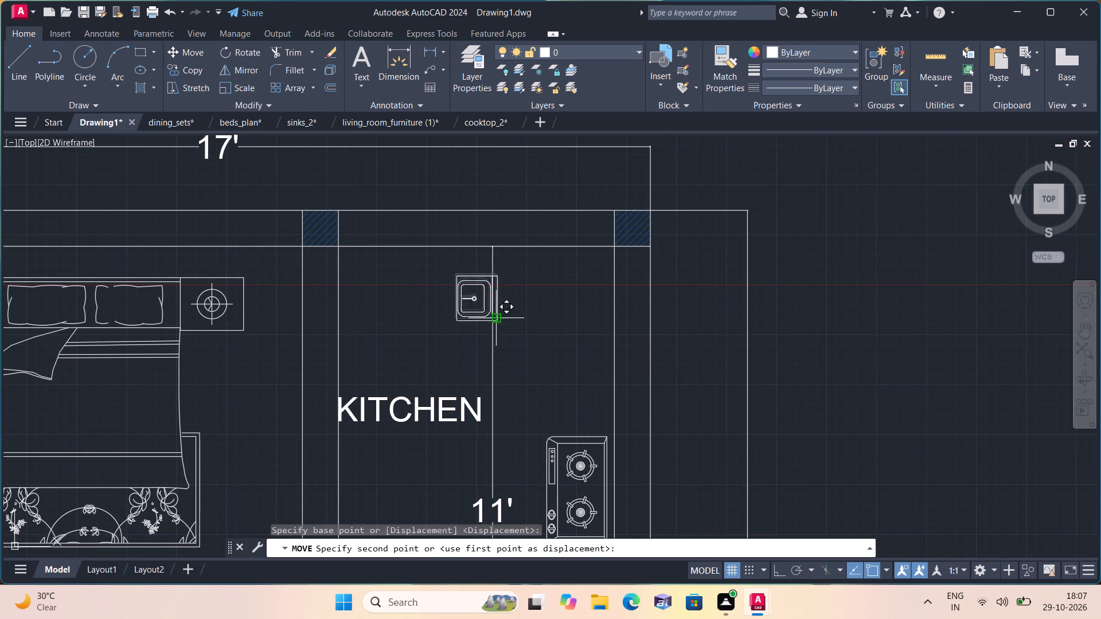
{"action": "scroll", "coordinate": [573, 413], "scroll_direction": "down", "scroll_amount": 2}
{"action": "middle_click_drag", "start_coordinate": [573, 413], "coordinate": [466, 141]}
{"action": "scroll", "coordinate": [466, 277], "scroll_direction": "up", "scroll_amount": 3}
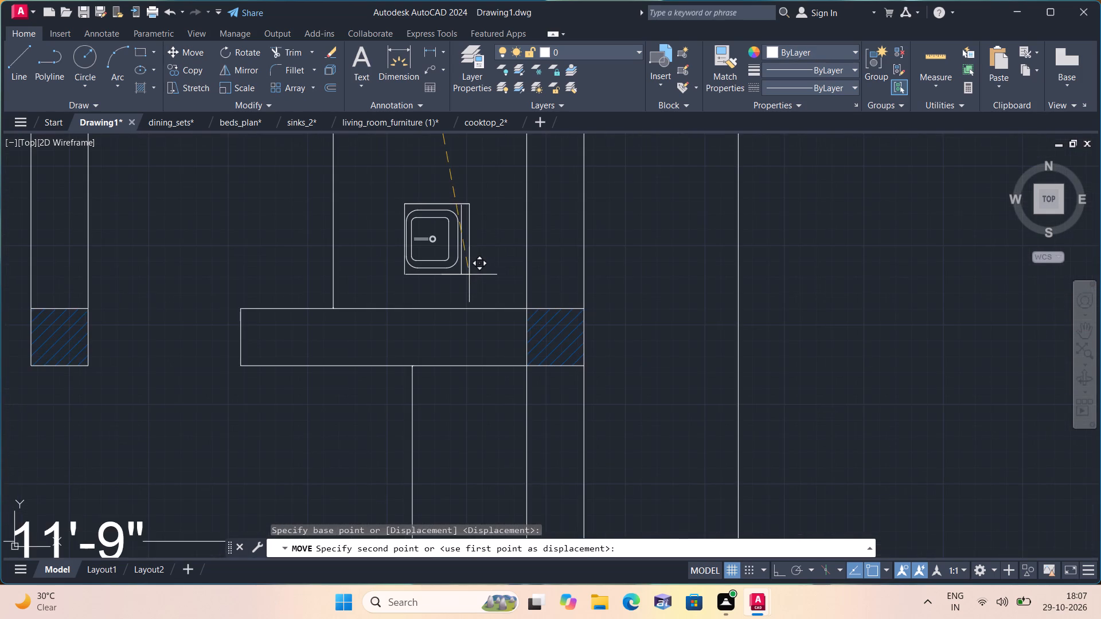
{"action": "middle_click_drag", "start_coordinate": [468, 275], "coordinate": [482, 406]}
{"action": "scroll", "coordinate": [467, 275], "scroll_direction": "down", "scroll_amount": 1}
{"action": "scroll", "coordinate": [481, 406], "scroll_direction": "up", "scroll_amount": 1}
{"action": "left_click", "coordinate": [506, 365]}
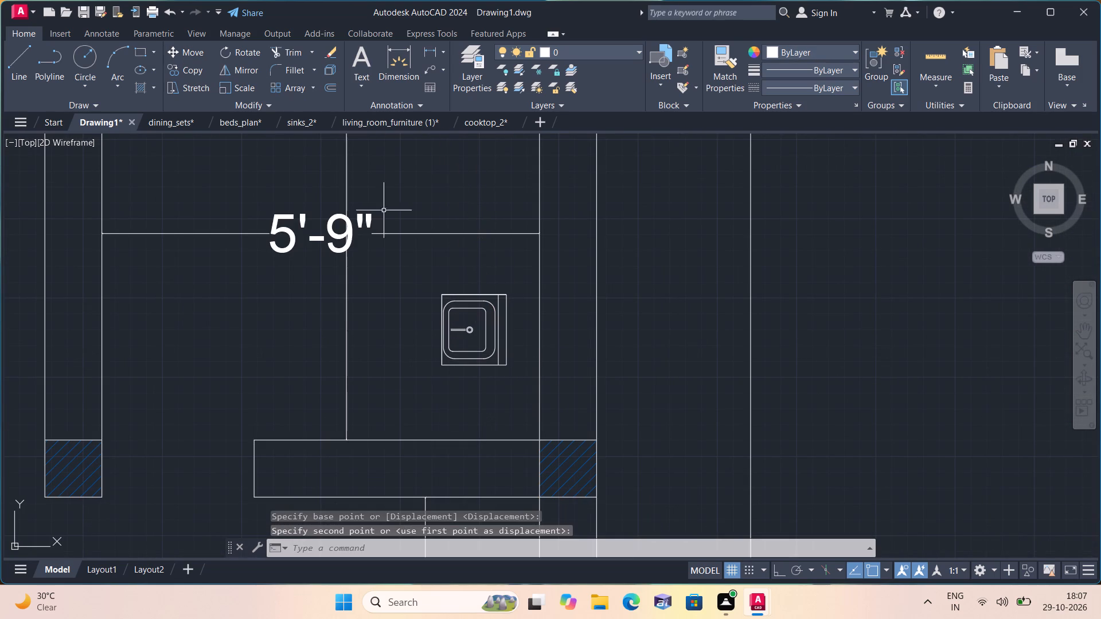
Scale the kitchen sink up freehand about a point inside its basin to suit the southeast corner.
{"action": "left_click_drag", "start_coordinate": [465, 327], "coordinate": [451, 303]}
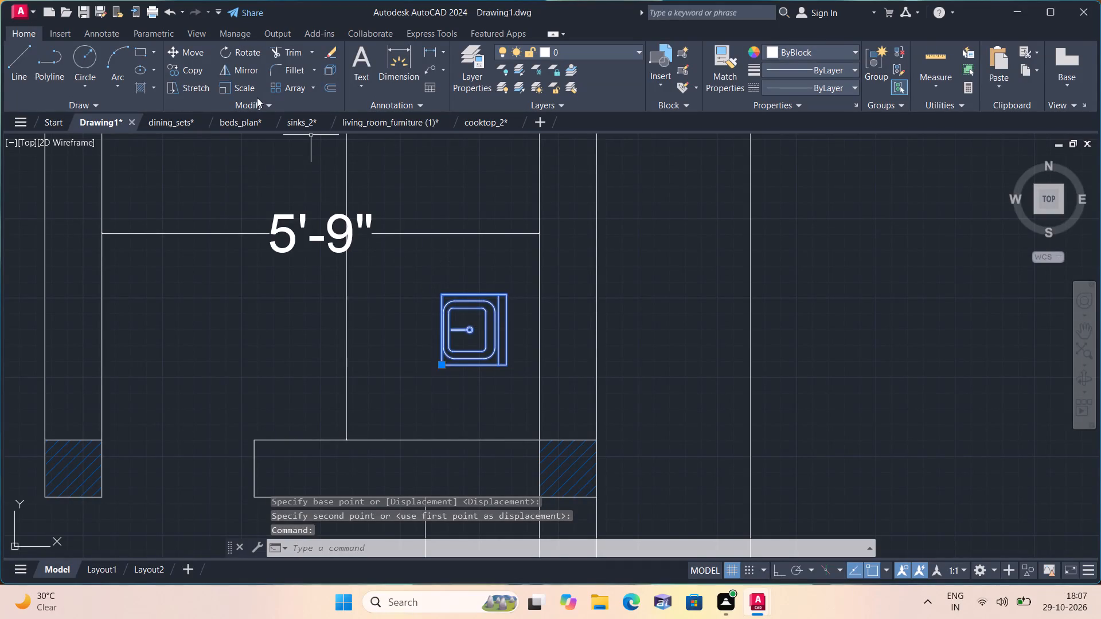
{"action": "left_click", "coordinate": [241, 88]}
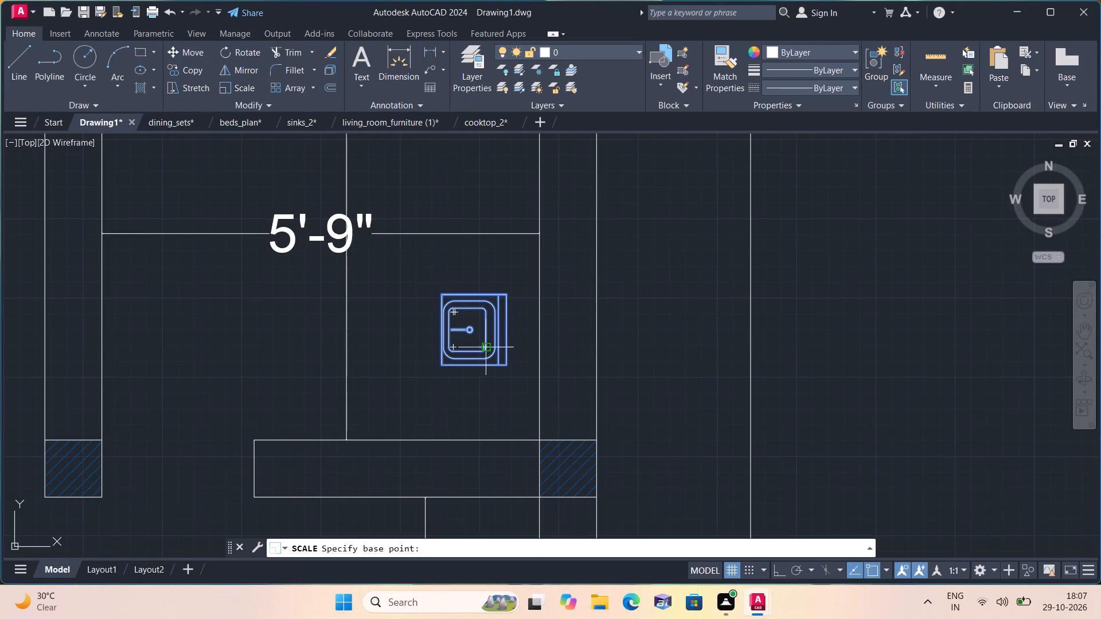
{"action": "left_click", "coordinate": [470, 340]}
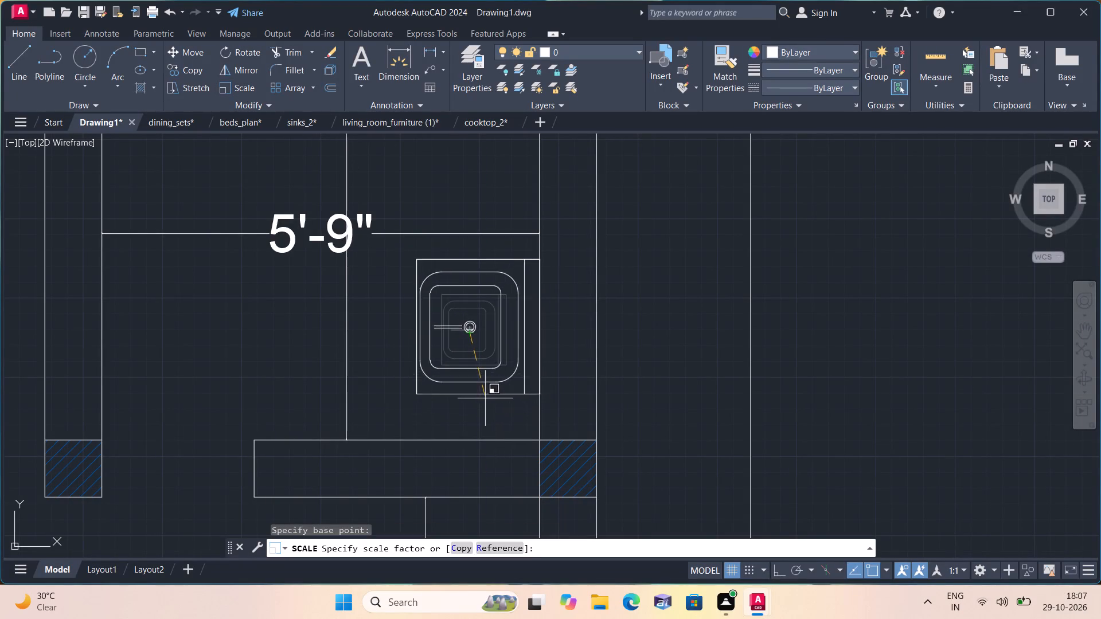
{"action": "left_click", "coordinate": [478, 410]}
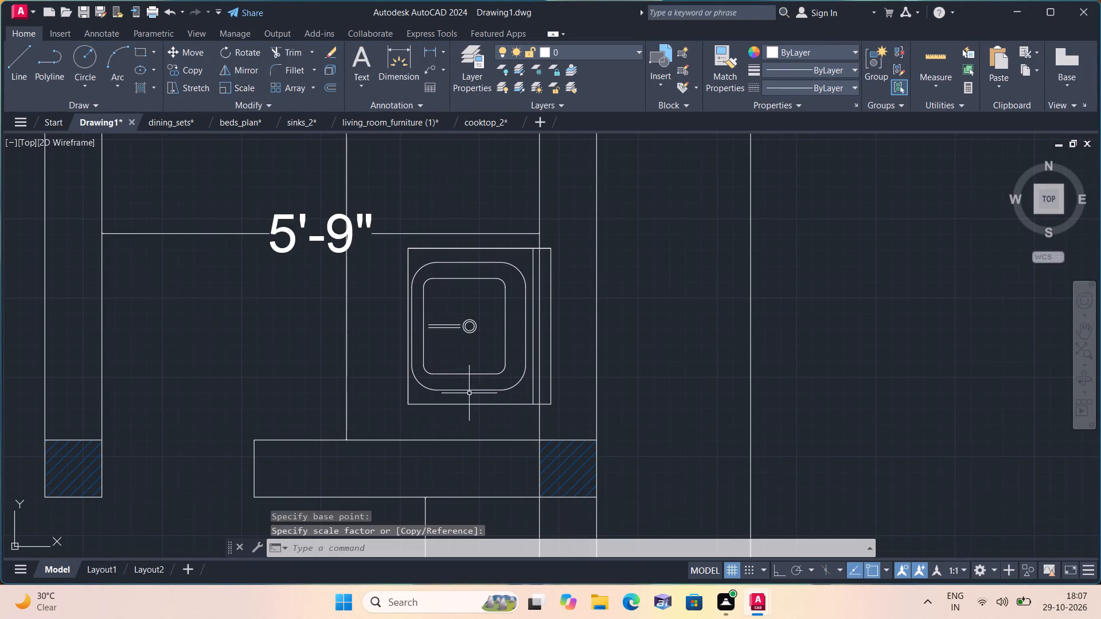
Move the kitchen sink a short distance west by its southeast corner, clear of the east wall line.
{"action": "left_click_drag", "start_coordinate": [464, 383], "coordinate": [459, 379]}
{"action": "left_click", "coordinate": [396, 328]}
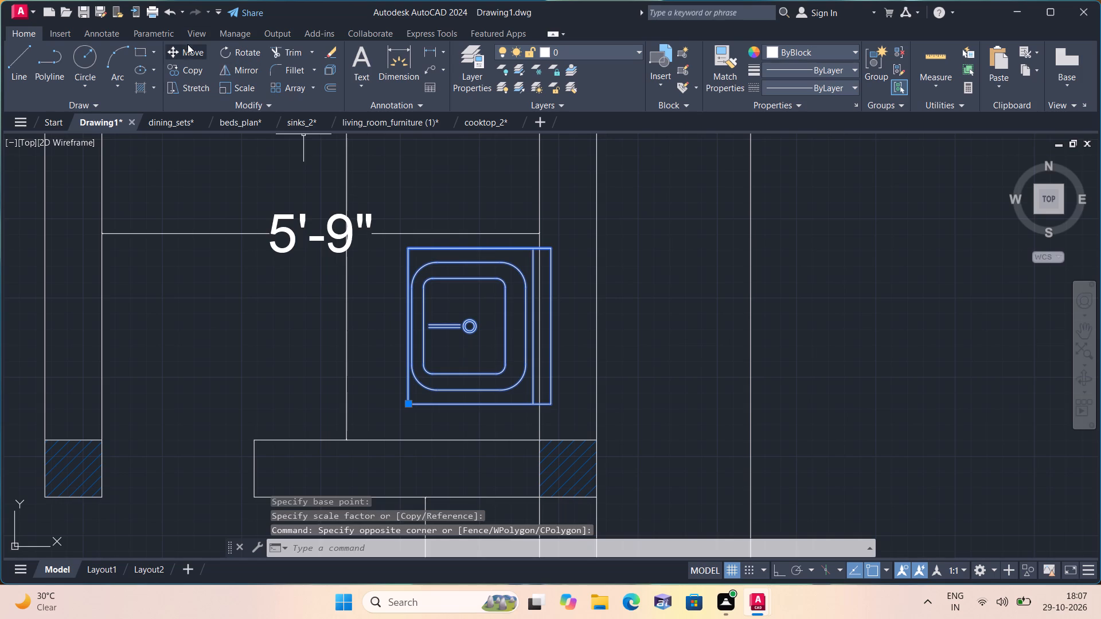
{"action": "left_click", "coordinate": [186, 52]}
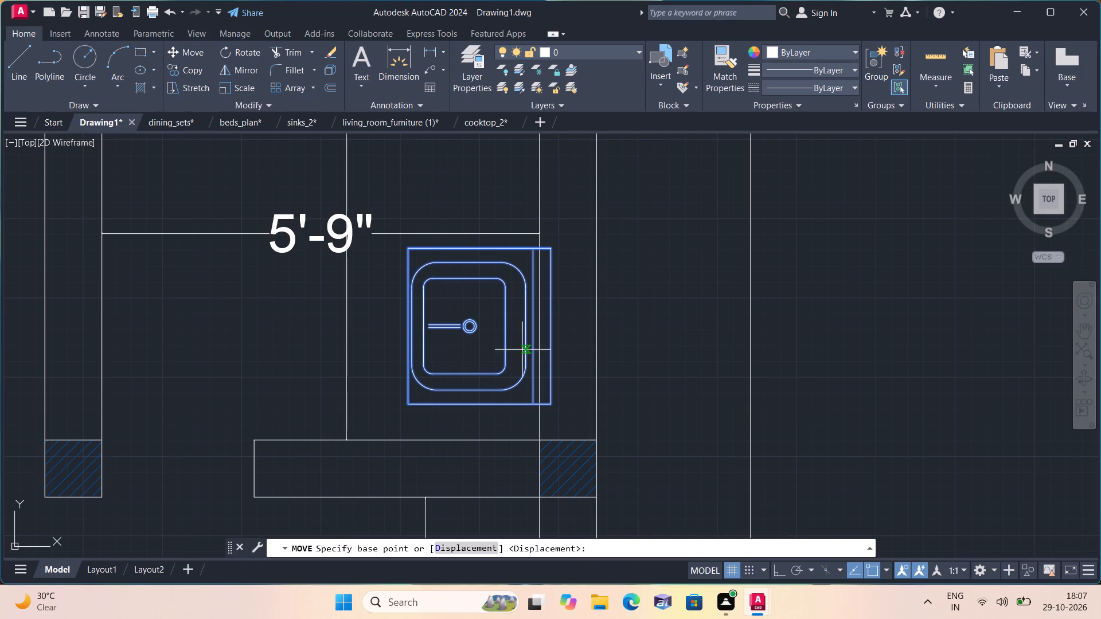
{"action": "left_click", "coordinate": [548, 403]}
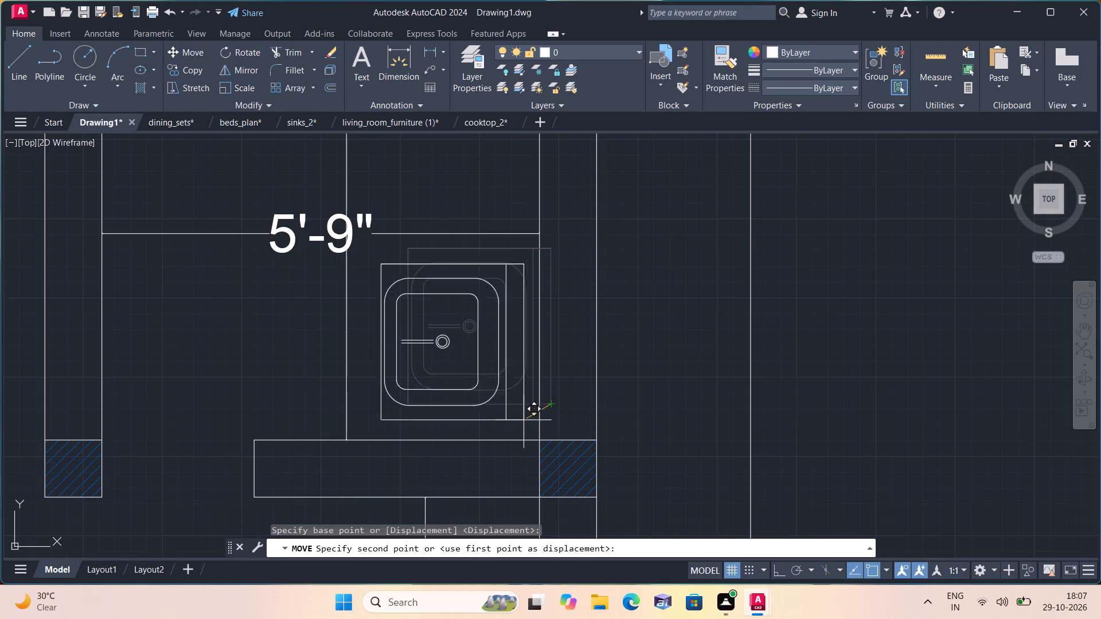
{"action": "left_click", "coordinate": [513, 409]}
Scale the kitchen sink up freehand about a point inside its basin until it nearly spans from the 11' dimension line to the east wall.
{"action": "left_click_drag", "start_coordinate": [491, 406], "coordinate": [486, 393]}
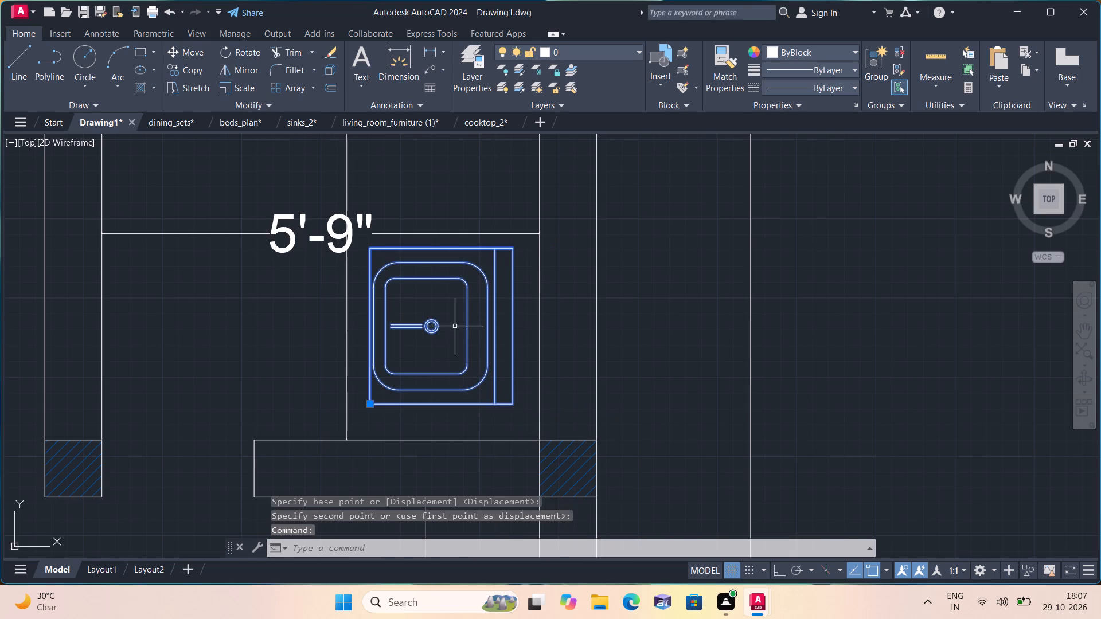
{"action": "left_click", "coordinate": [455, 326]}
{"action": "left_click", "coordinate": [454, 321]}
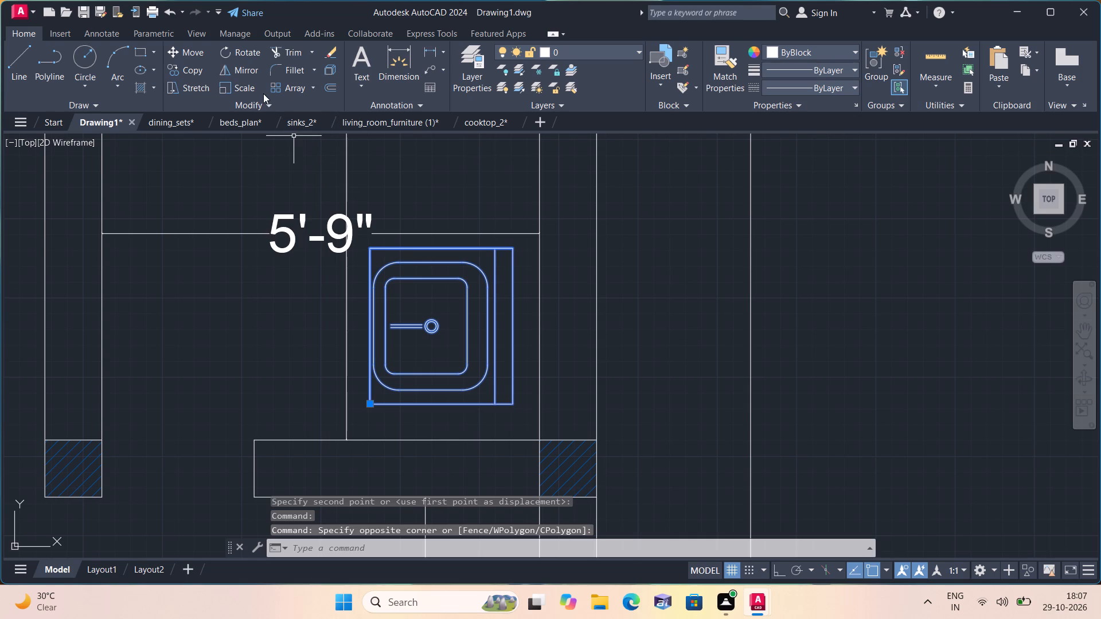
{"action": "left_click", "coordinate": [248, 88]}
{"action": "left_click_drag", "start_coordinate": [441, 287], "coordinate": [453, 303]}
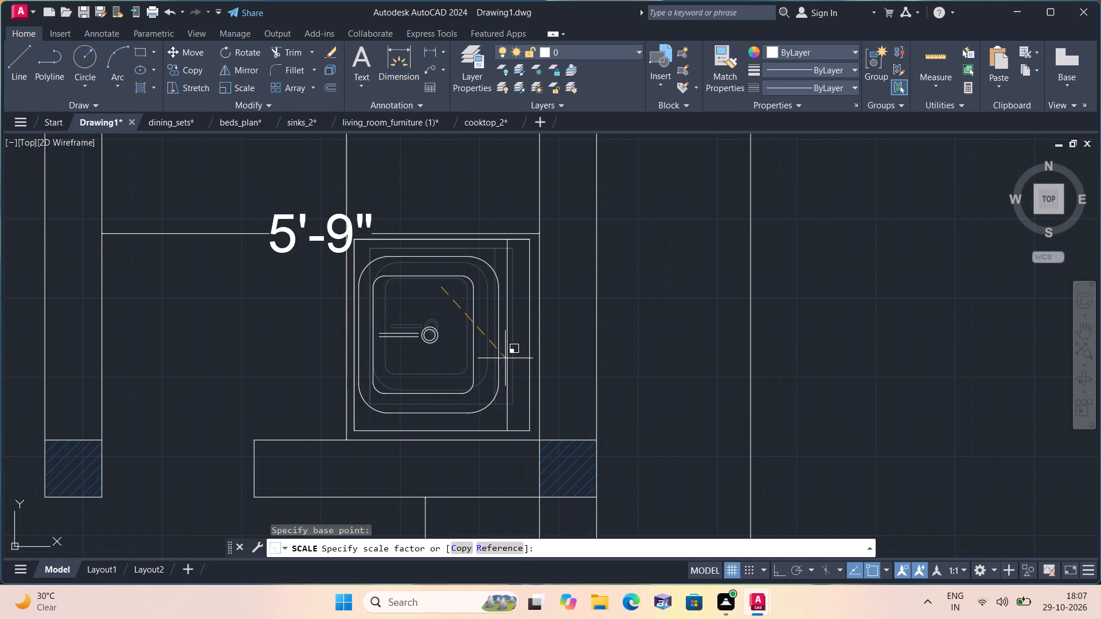
{"action": "left_click", "coordinate": [505, 355]}
Move the kitchen sink by its southeast corner to the inner corner where the kitchen's east and south walls meet.
{"action": "left_click", "coordinate": [498, 315]}
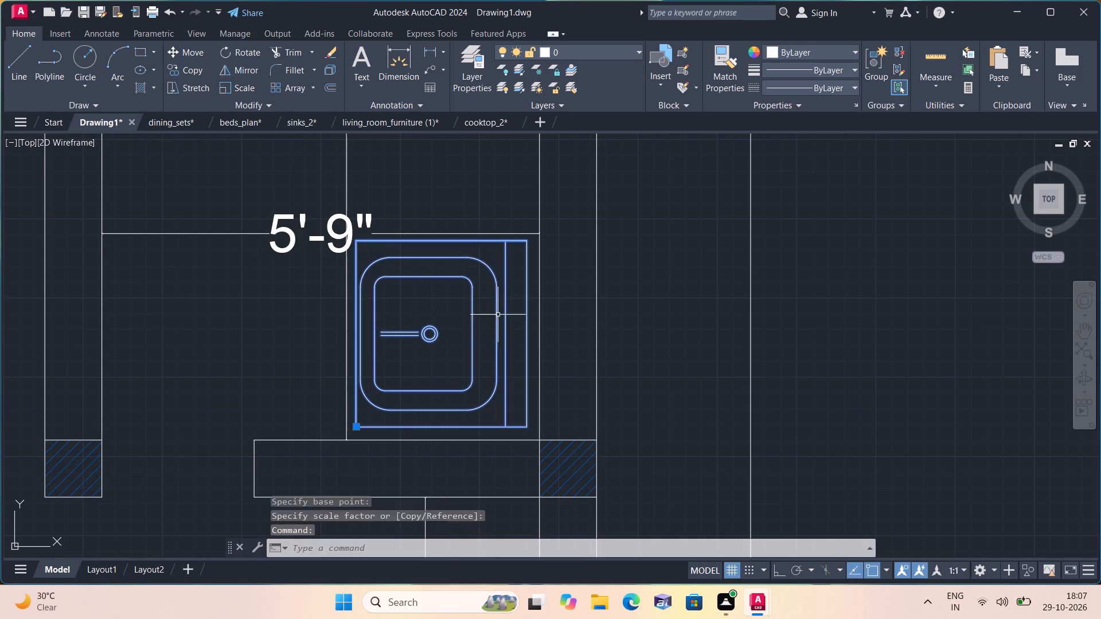
{"action": "left_click", "coordinate": [189, 50]}
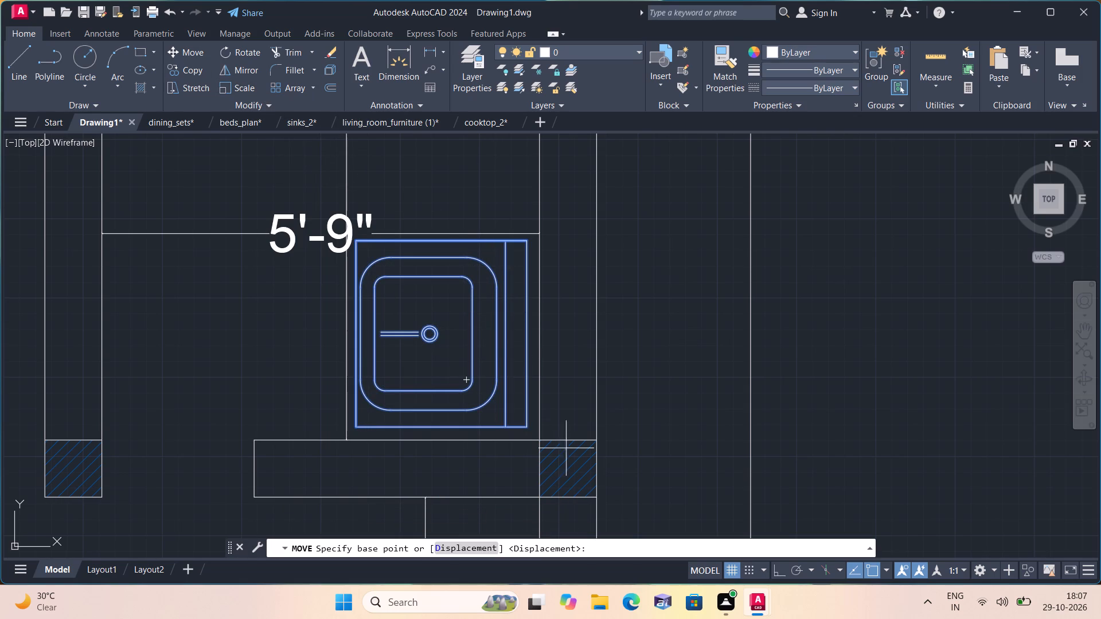
{"action": "left_click", "coordinate": [524, 430]}
{"action": "left_click", "coordinate": [536, 439]}
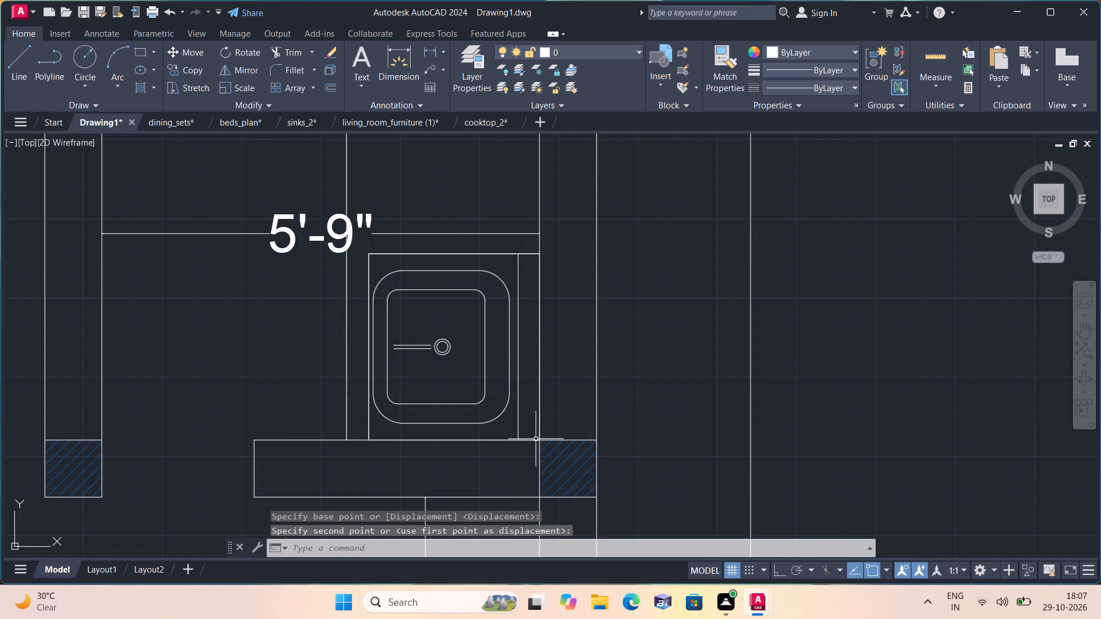
Shift the HALL+DINING label a short distance south by its grip, farther from the dining set.
{"action": "scroll", "coordinate": [412, 280], "scroll_direction": "down", "scroll_amount": 2}
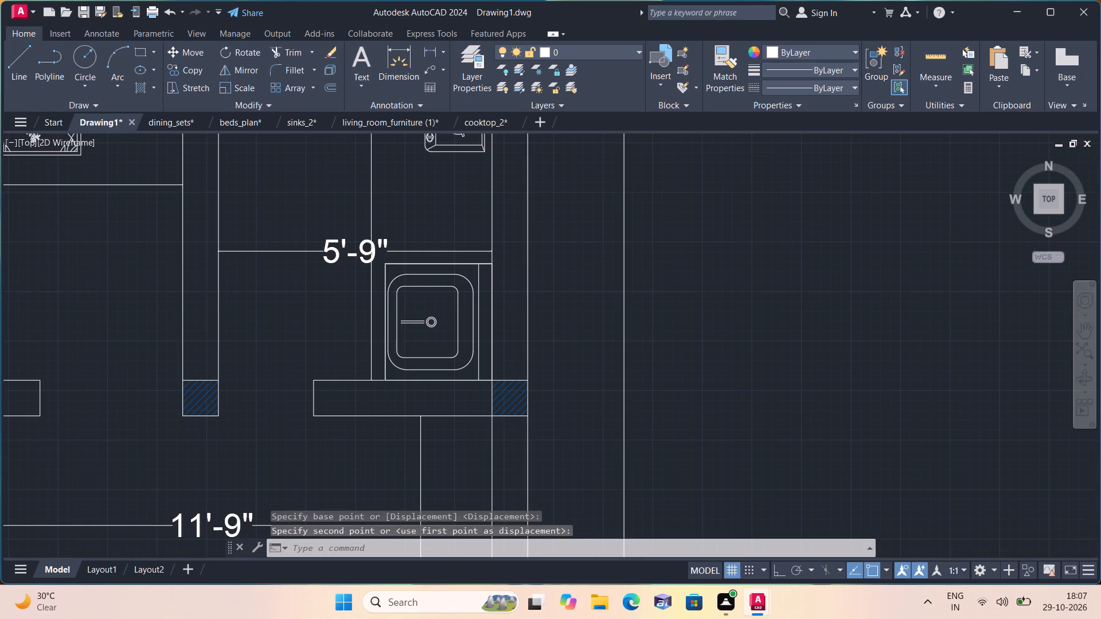
{"action": "middle_click_drag", "start_coordinate": [454, 240], "coordinate": [483, 334]}
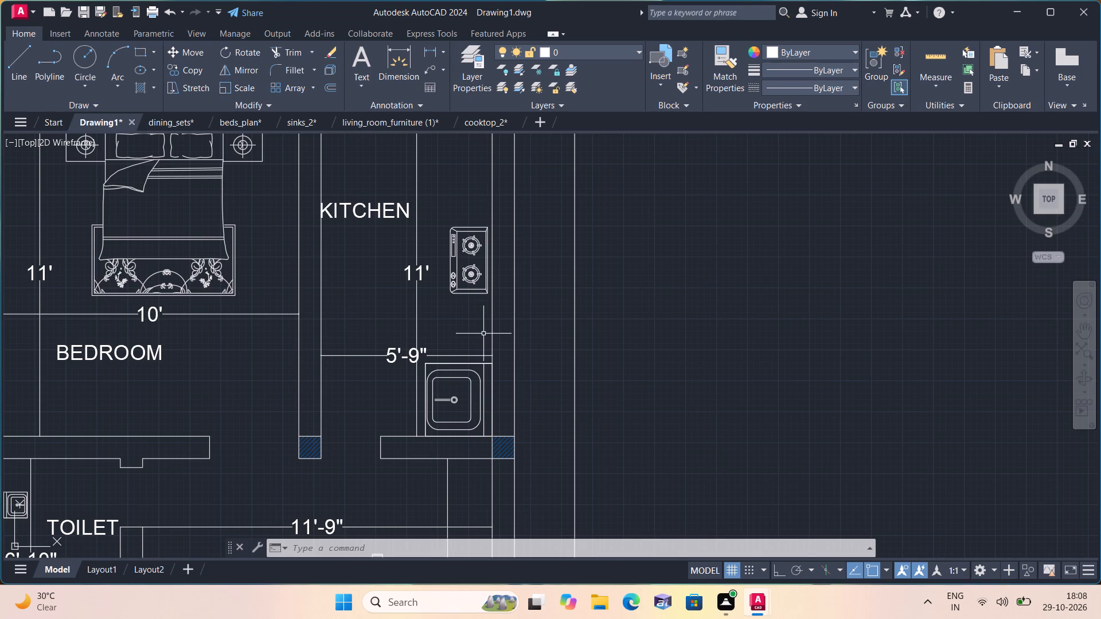
{"action": "middle_click_drag", "start_coordinate": [409, 341], "coordinate": [425, 295]}
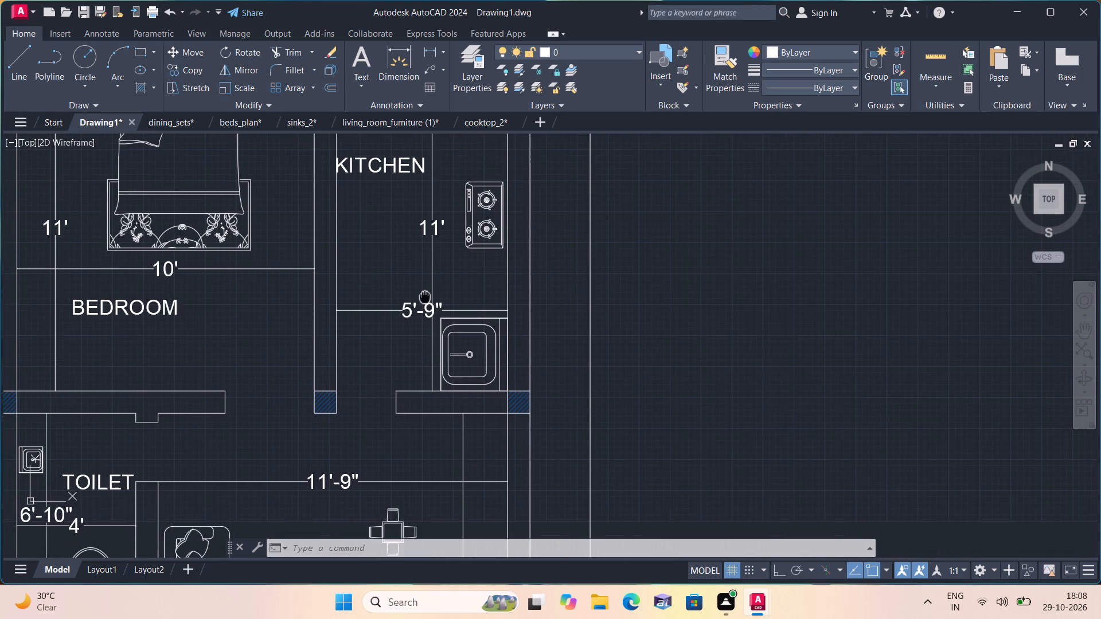
{"action": "middle_click_drag", "start_coordinate": [425, 295], "coordinate": [425, 294]}
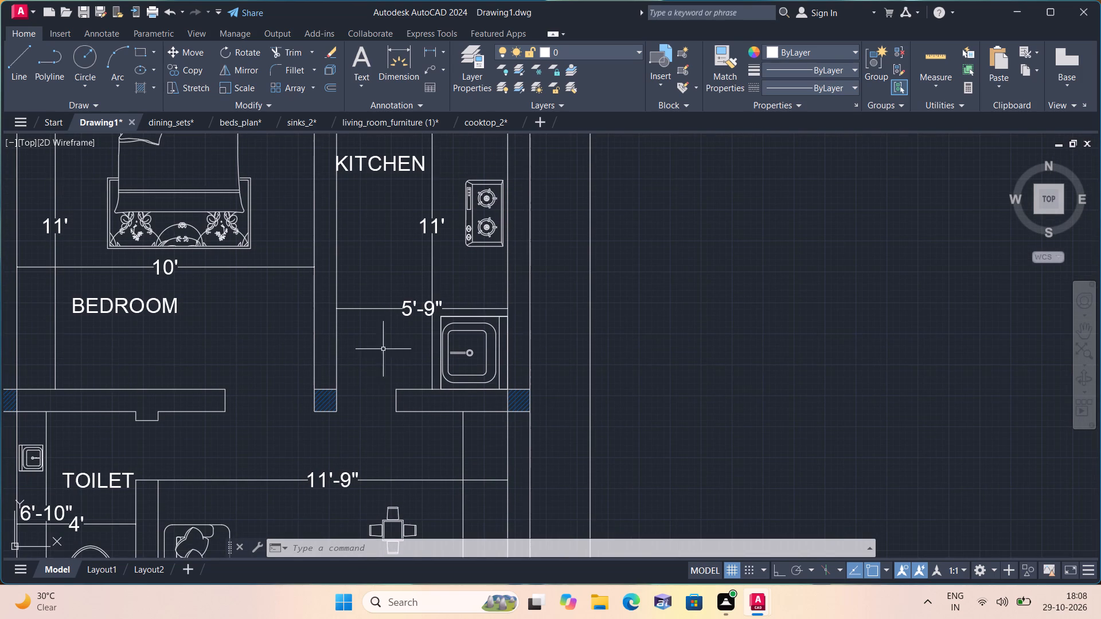
{"action": "middle_click_drag", "start_coordinate": [383, 349], "coordinate": [532, 142]}
{"action": "middle_click", "coordinate": [474, 338]}
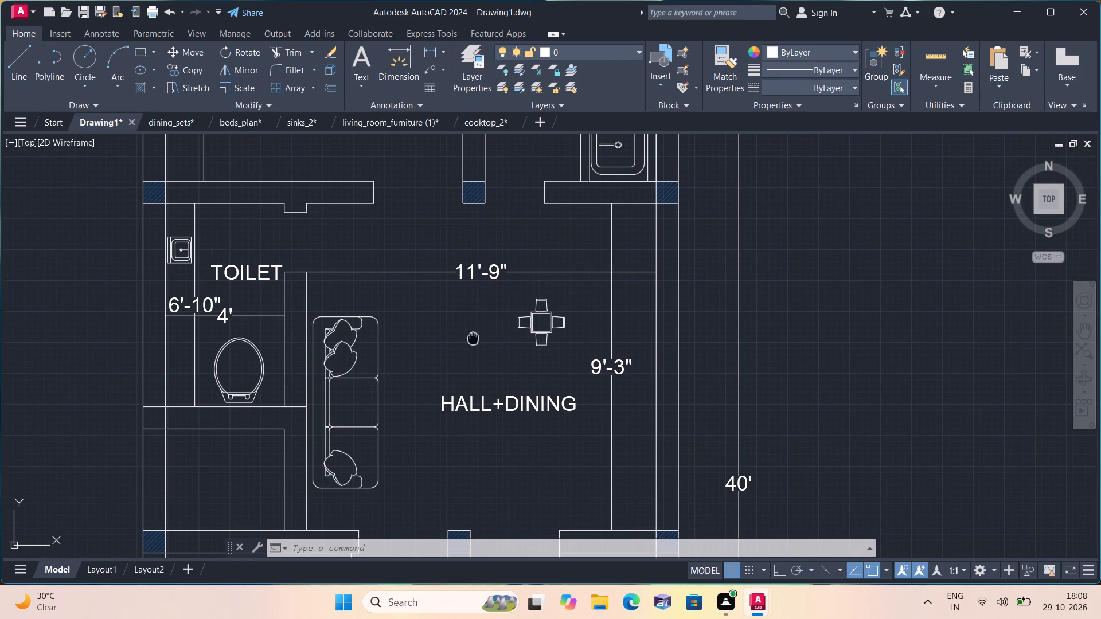
{"action": "middle_click_drag", "start_coordinate": [483, 397], "coordinate": [526, 242]}
{"action": "left_click", "coordinate": [513, 248]}
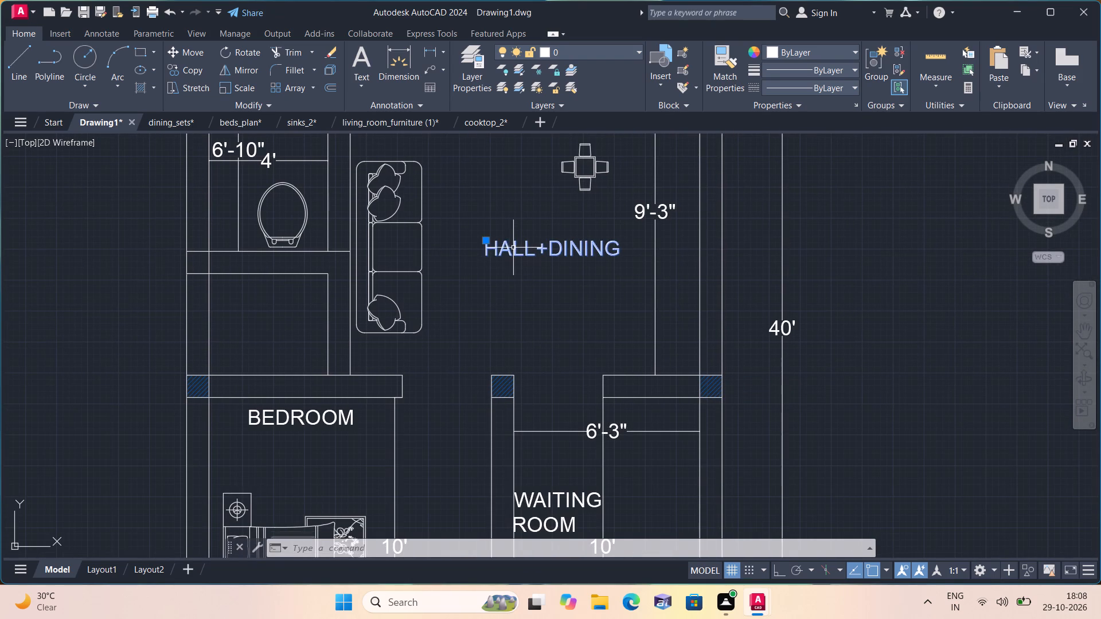
{"action": "left_click_drag", "start_coordinate": [486, 238], "coordinate": [485, 246]}
{"action": "left_click", "coordinate": [481, 275]}
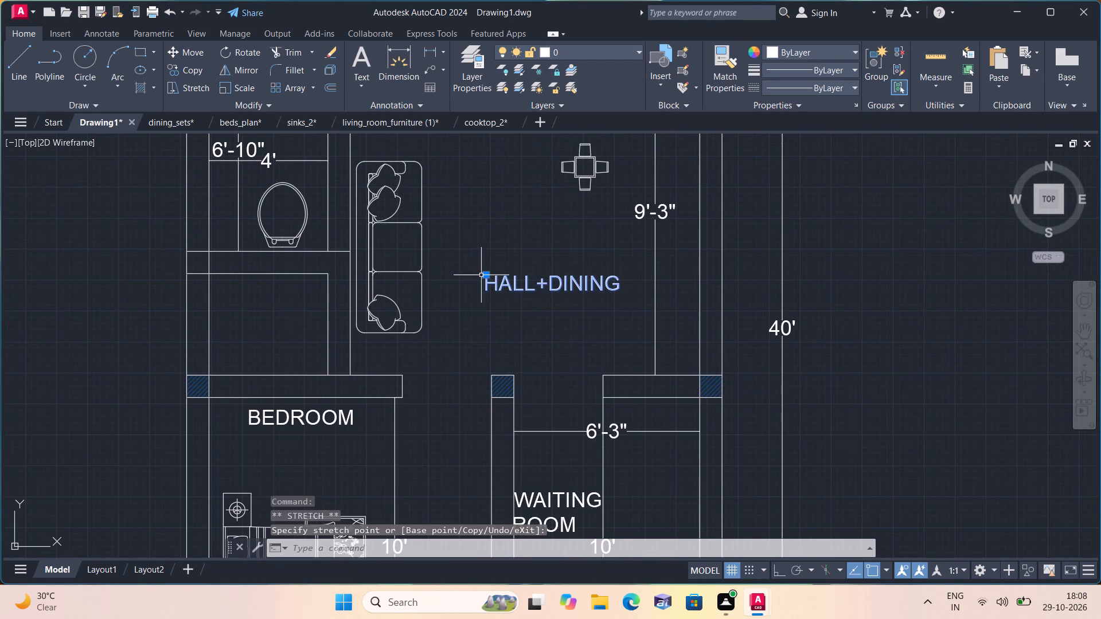
{"action": "key", "text": "Escape"}
Scale the four-chair dining set up freehand about its table centre to suit the hall.
{"action": "middle_click_drag", "start_coordinate": [521, 222], "coordinate": [532, 336]}
{"action": "scroll", "coordinate": [609, 296], "scroll_direction": "up", "scroll_amount": 1}
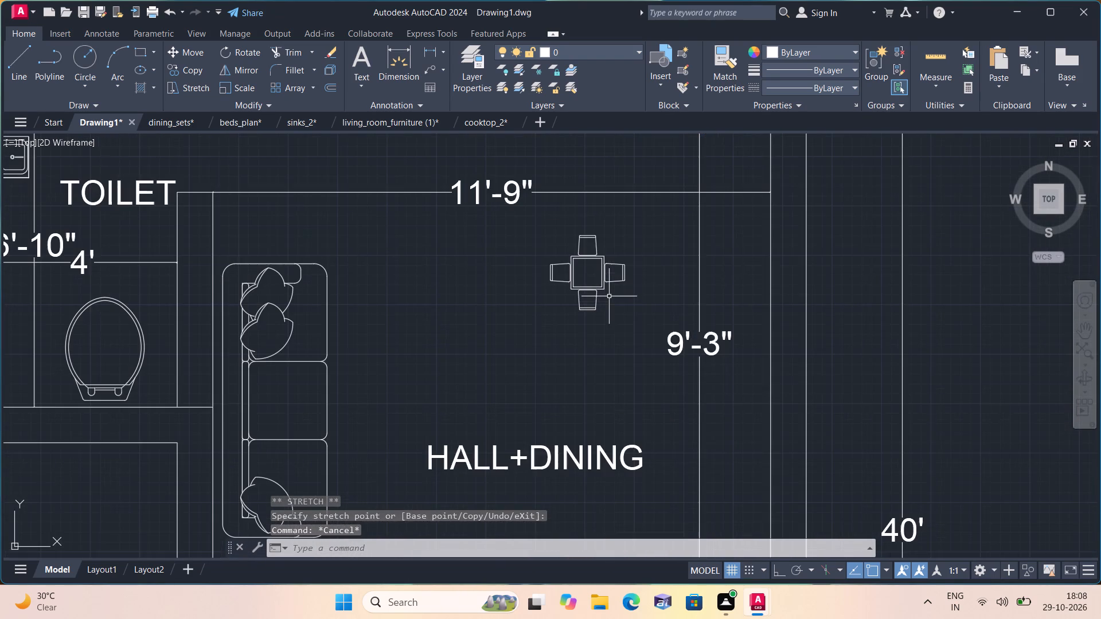
{"action": "left_click_drag", "start_coordinate": [624, 323], "coordinate": [618, 293]}
{"action": "left_click", "coordinate": [546, 222]}
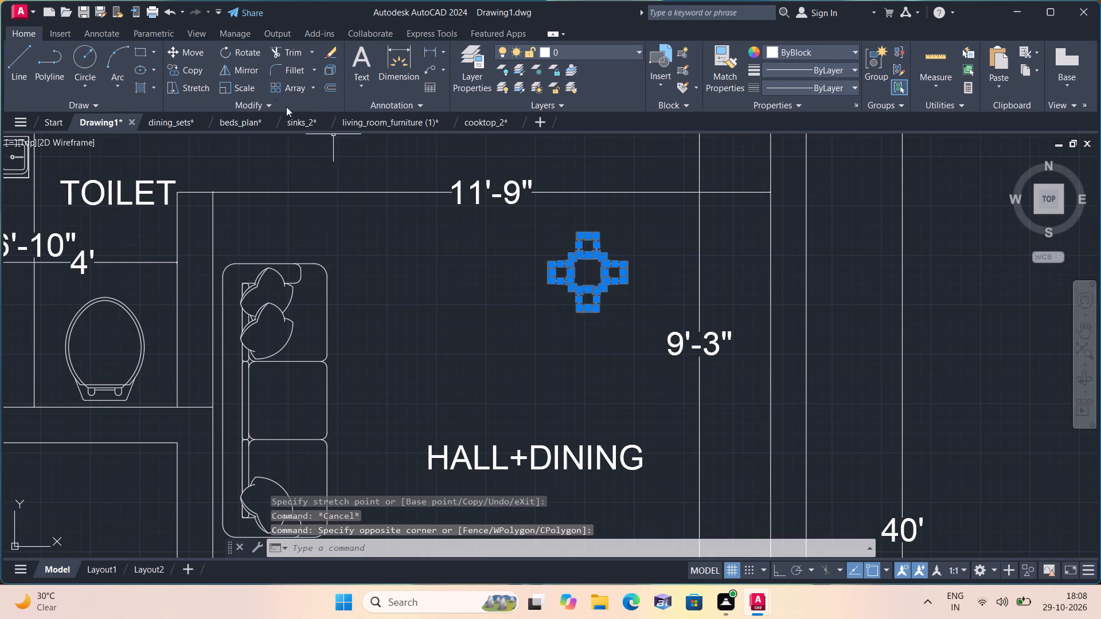
{"action": "left_click", "coordinate": [239, 87]}
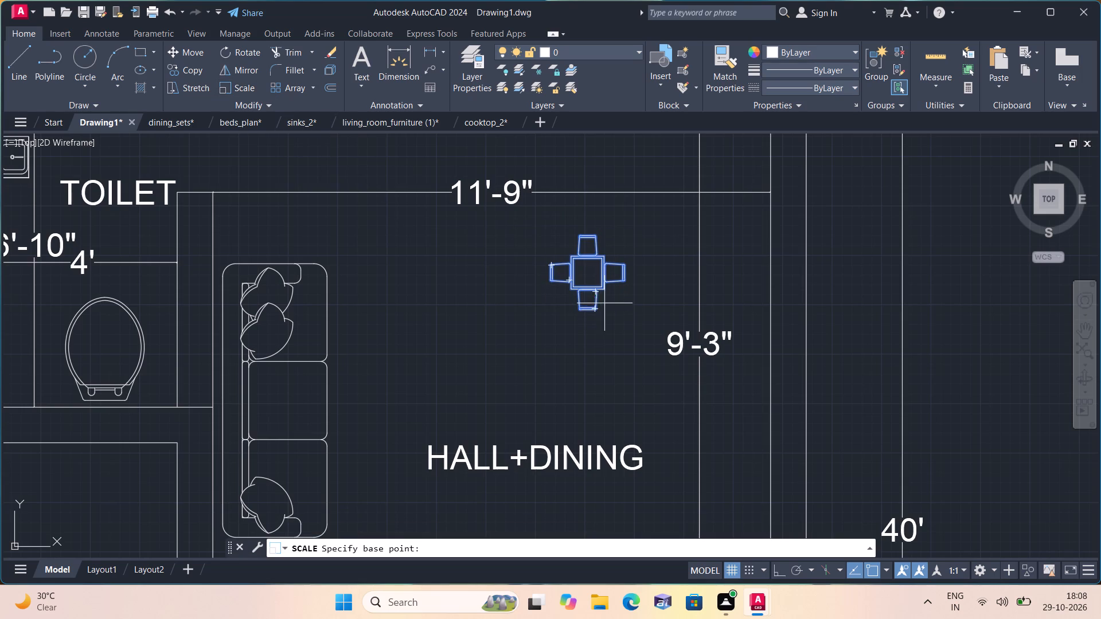
{"action": "left_click", "coordinate": [584, 273]}
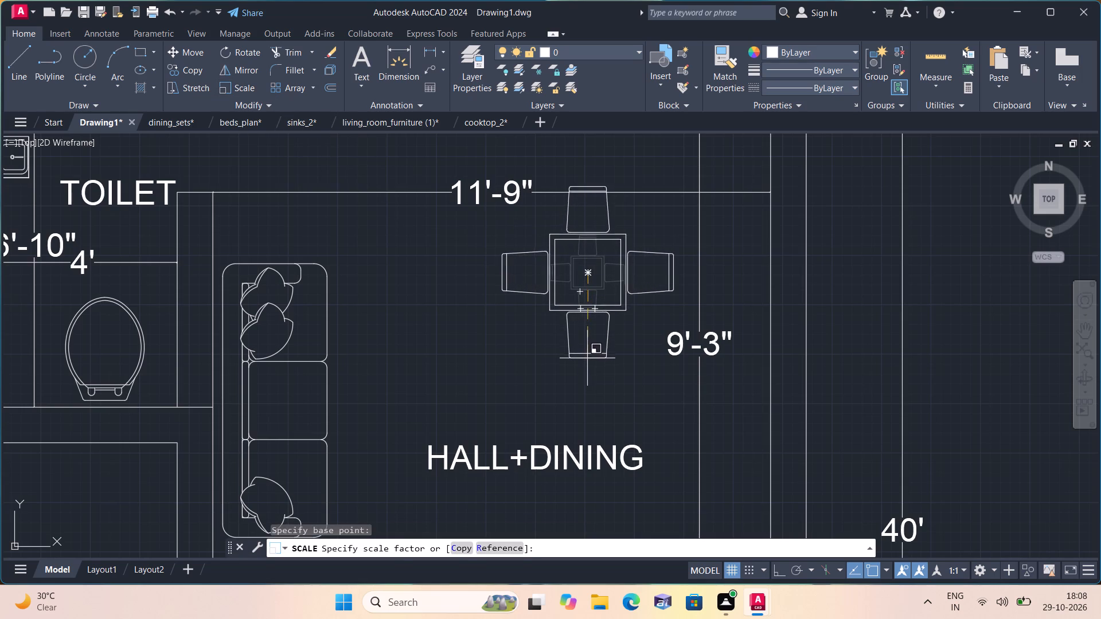
{"action": "left_click", "coordinate": [591, 368]}
Review the furniture sizes and placement across the whole floor plan, from the kitchen and northern bedroom to the verandah and stair.
{"action": "scroll", "coordinate": [568, 158], "scroll_direction": "down", "scroll_amount": 2}
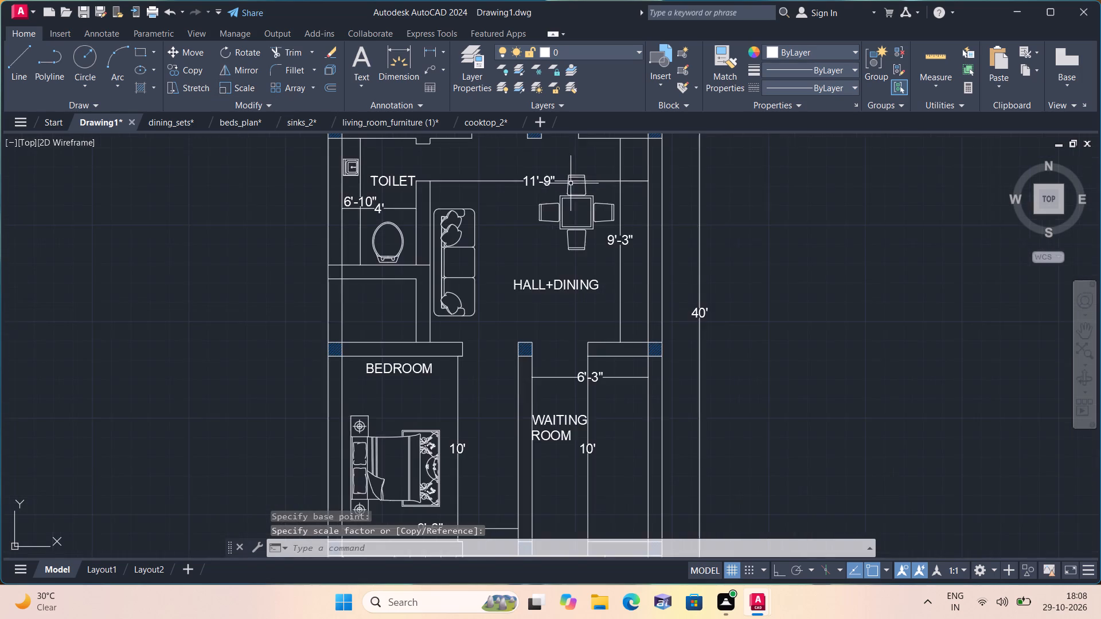
{"action": "middle_click_drag", "start_coordinate": [562, 189], "coordinate": [569, 304]}
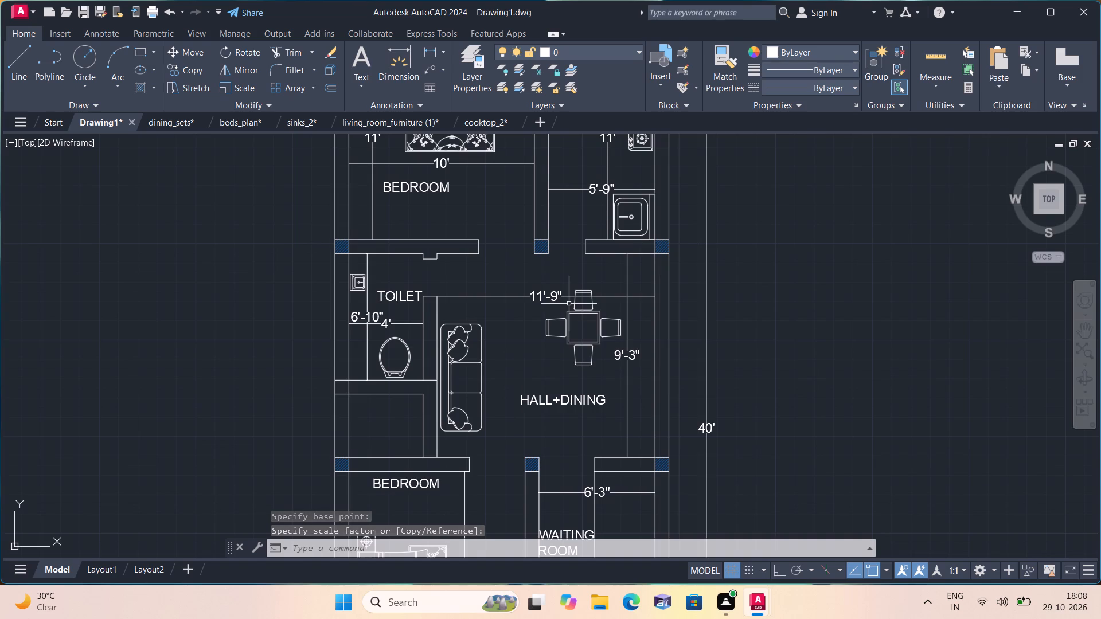
{"action": "scroll", "coordinate": [514, 312], "scroll_direction": "down", "scroll_amount": 1}
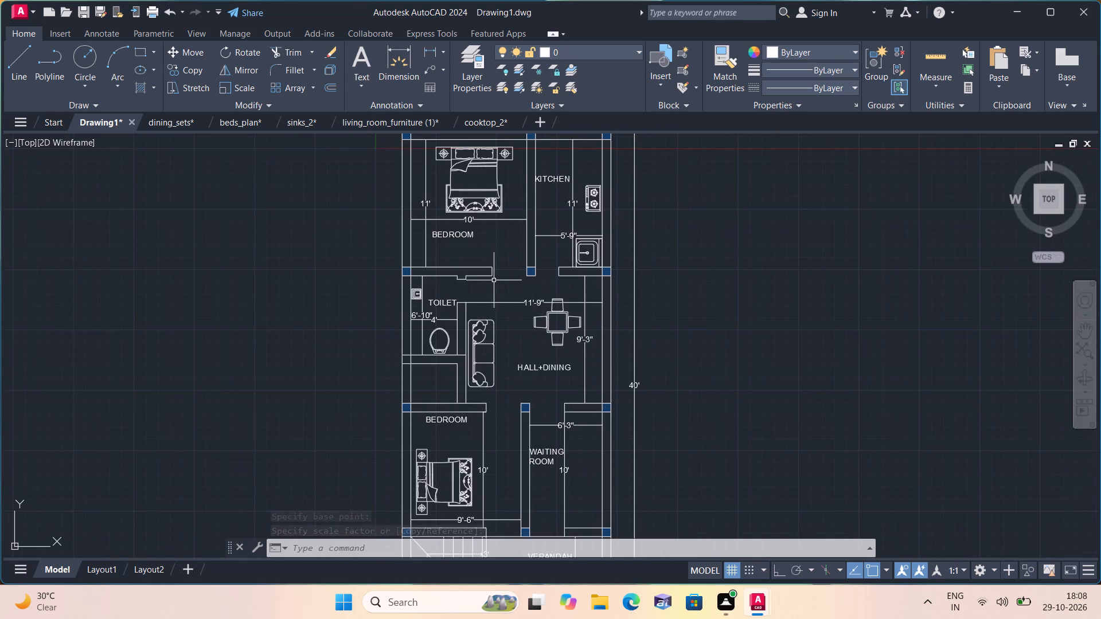
{"action": "middle_click_drag", "start_coordinate": [486, 277], "coordinate": [461, 416]}
{"action": "scroll", "coordinate": [462, 416], "scroll_direction": "up", "scroll_amount": 1}
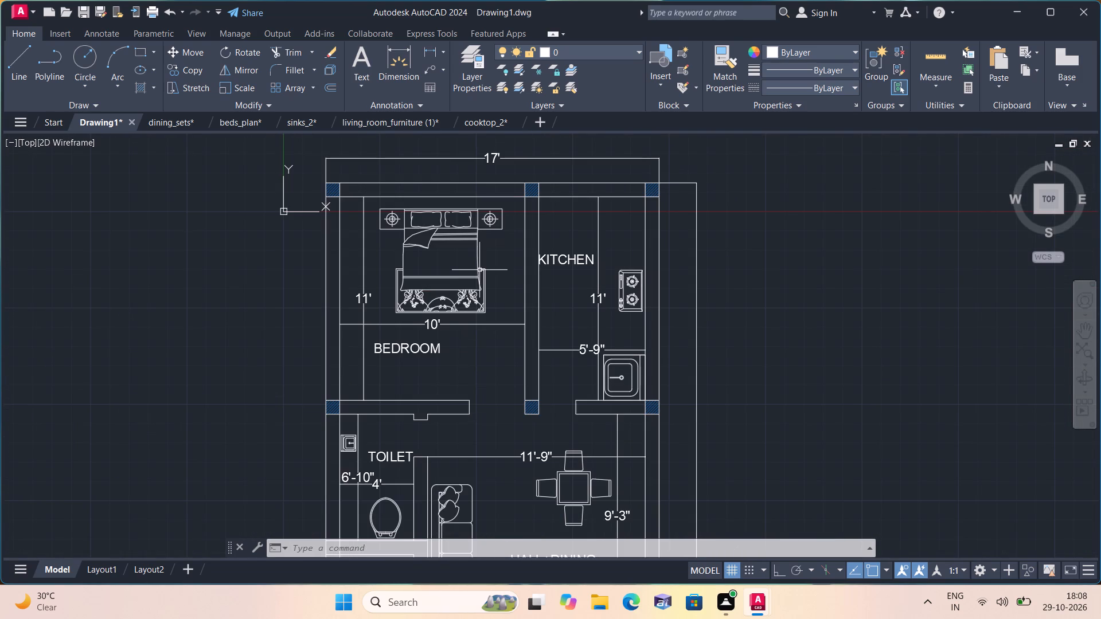
{"action": "middle_click_drag", "start_coordinate": [481, 265], "coordinate": [449, 257]}
{"action": "middle_click_drag", "start_coordinate": [519, 311], "coordinate": [510, 299]}
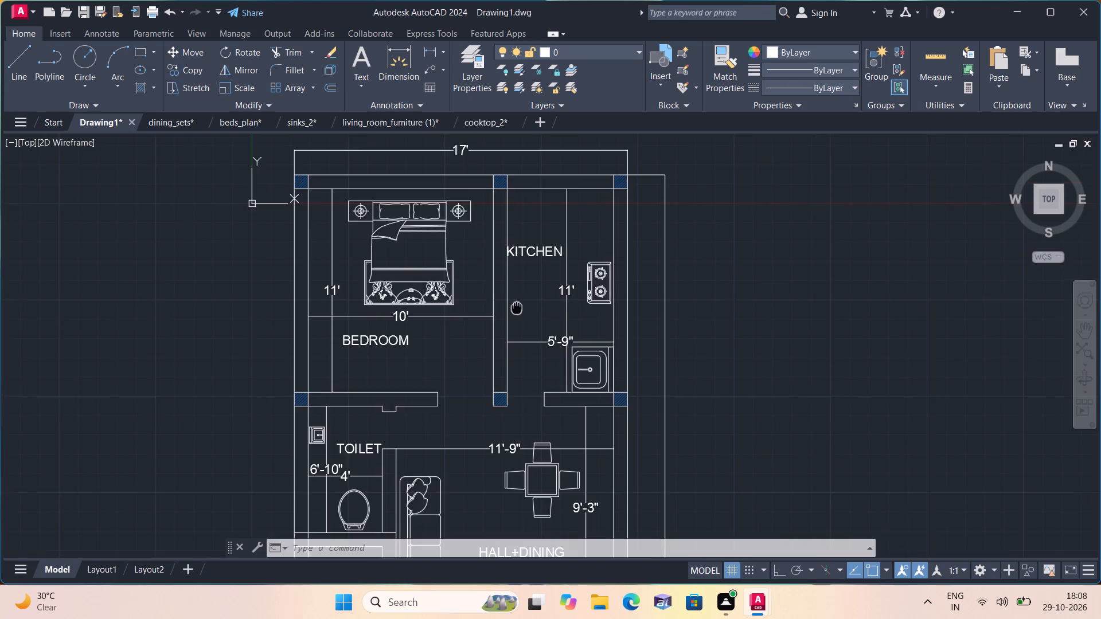
{"action": "middle_click_drag", "start_coordinate": [510, 299], "coordinate": [466, 202]}
{"action": "scroll", "coordinate": [452, 275], "scroll_direction": "down", "scroll_amount": 1}
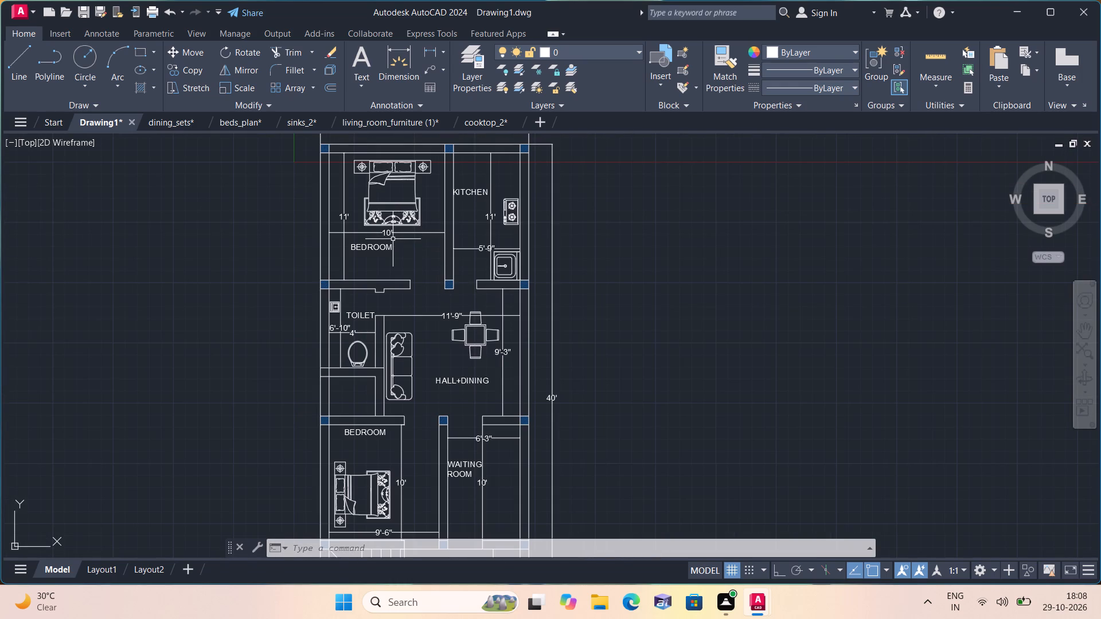
{"action": "middle_click_drag", "start_coordinate": [393, 240], "coordinate": [452, 368]}
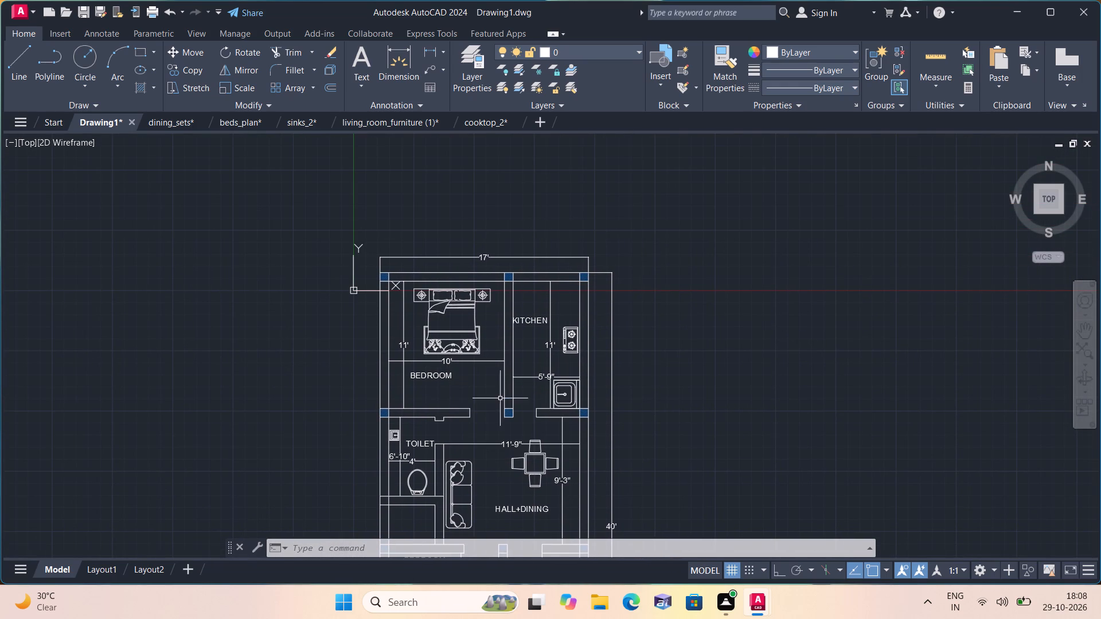
{"action": "middle_click_drag", "start_coordinate": [501, 399], "coordinate": [502, 373]}
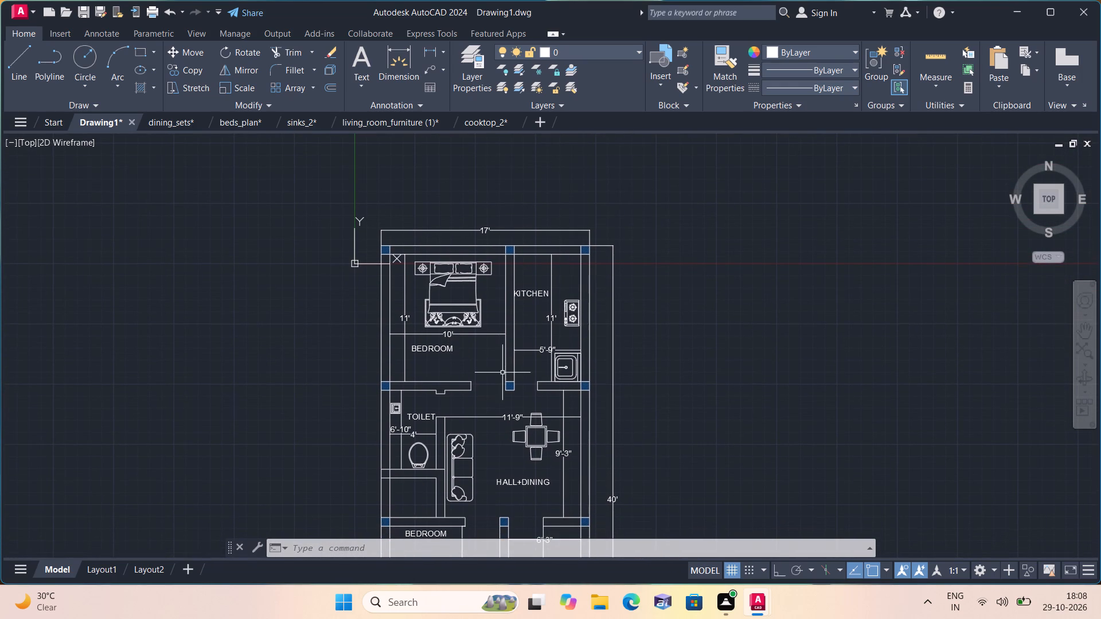
{"action": "middle_click_drag", "start_coordinate": [512, 405], "coordinate": [528, 272]}
{"action": "middle_click", "coordinate": [479, 402]}
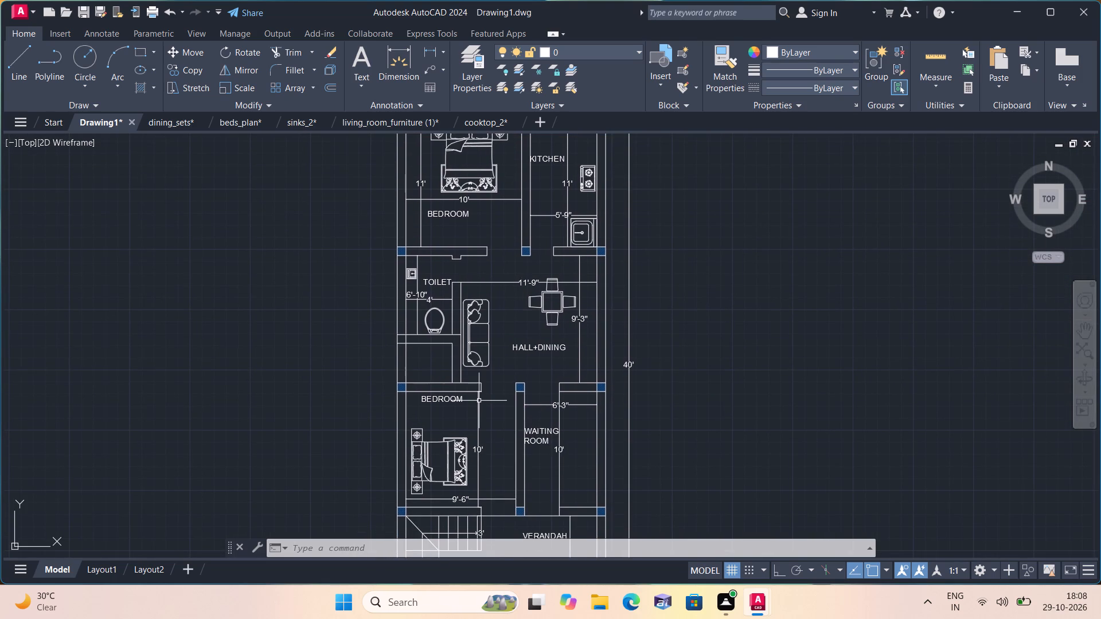
{"action": "middle_click_drag", "start_coordinate": [493, 421], "coordinate": [491, 354]}
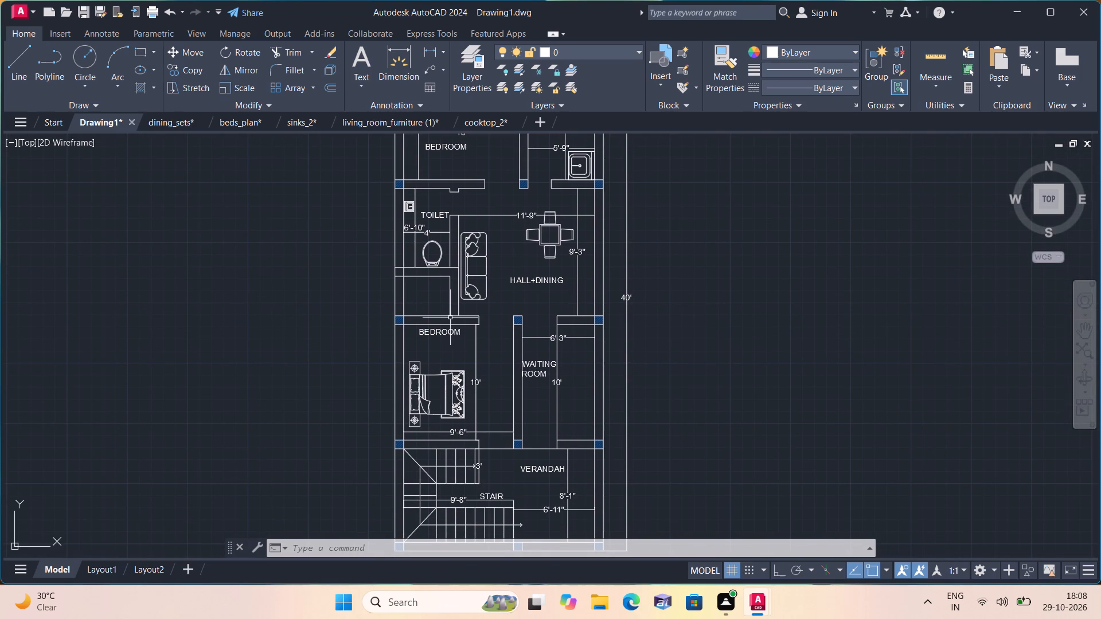
Load the ACAD_ISO02W100 ISO dash linetype into the drawing.
{"action": "scroll", "coordinate": [435, 293], "scroll_direction": "up", "scroll_amount": 2}
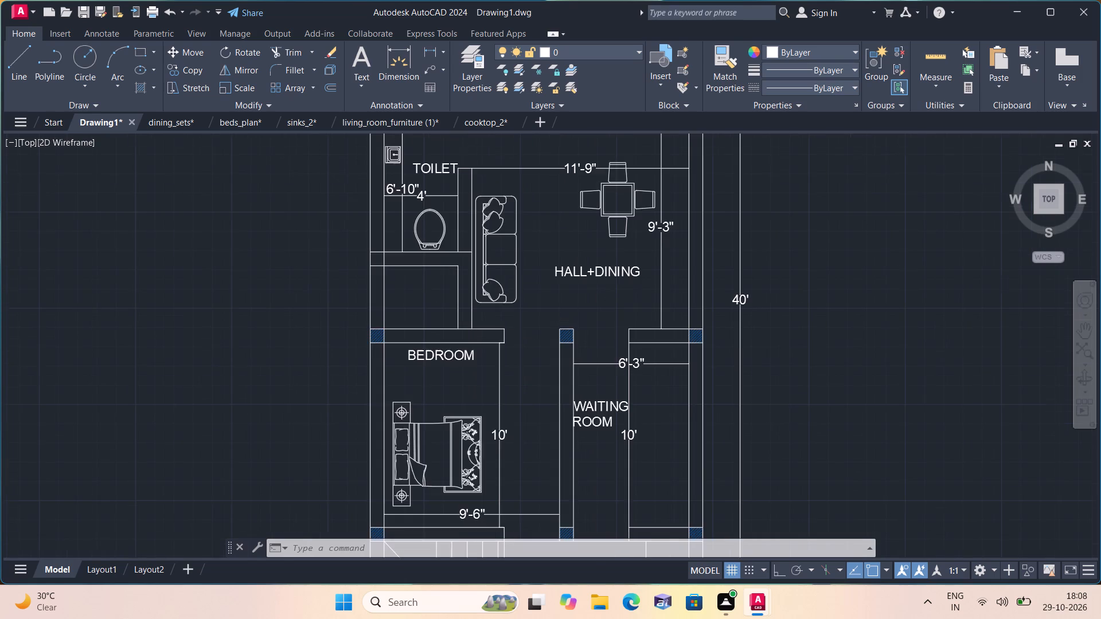
{"action": "scroll", "coordinate": [435, 293], "scroll_direction": "up", "scroll_amount": 1}
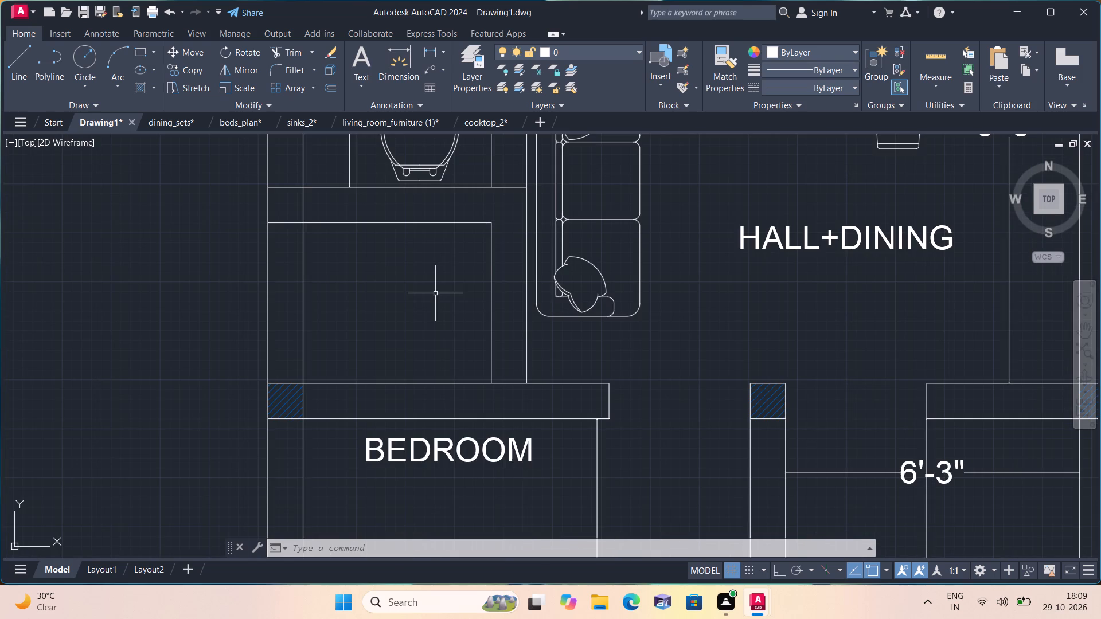
{"action": "scroll", "coordinate": [427, 351], "scroll_direction": "down", "scroll_amount": 1}
{"action": "middle_click_drag", "start_coordinate": [425, 351], "coordinate": [475, 305]}
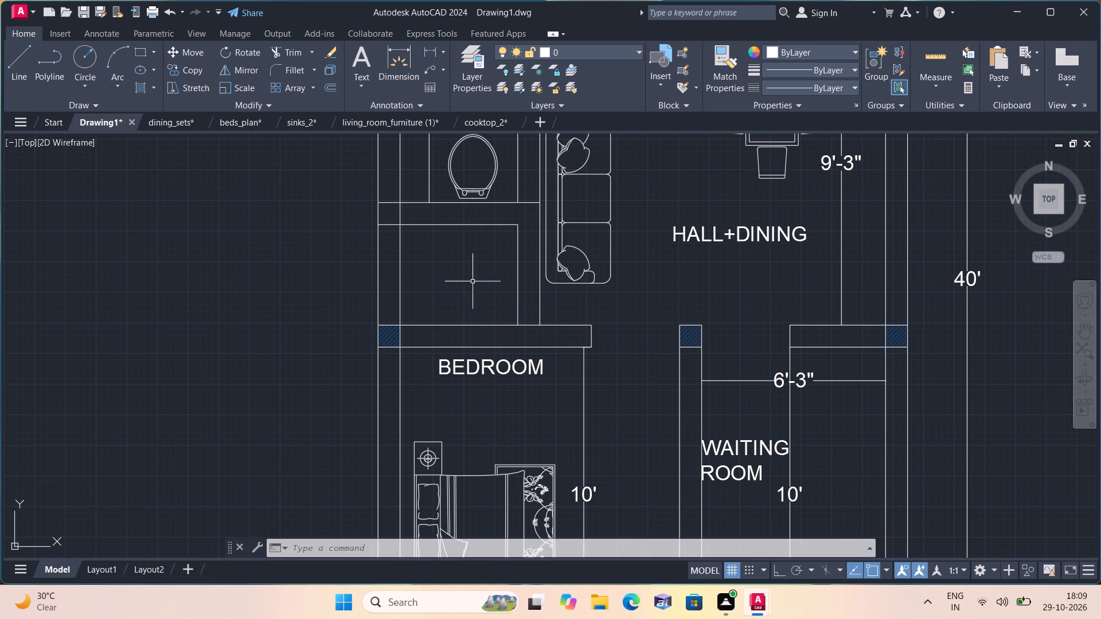
{"action": "middle_click_drag", "start_coordinate": [467, 253], "coordinate": [471, 292]}
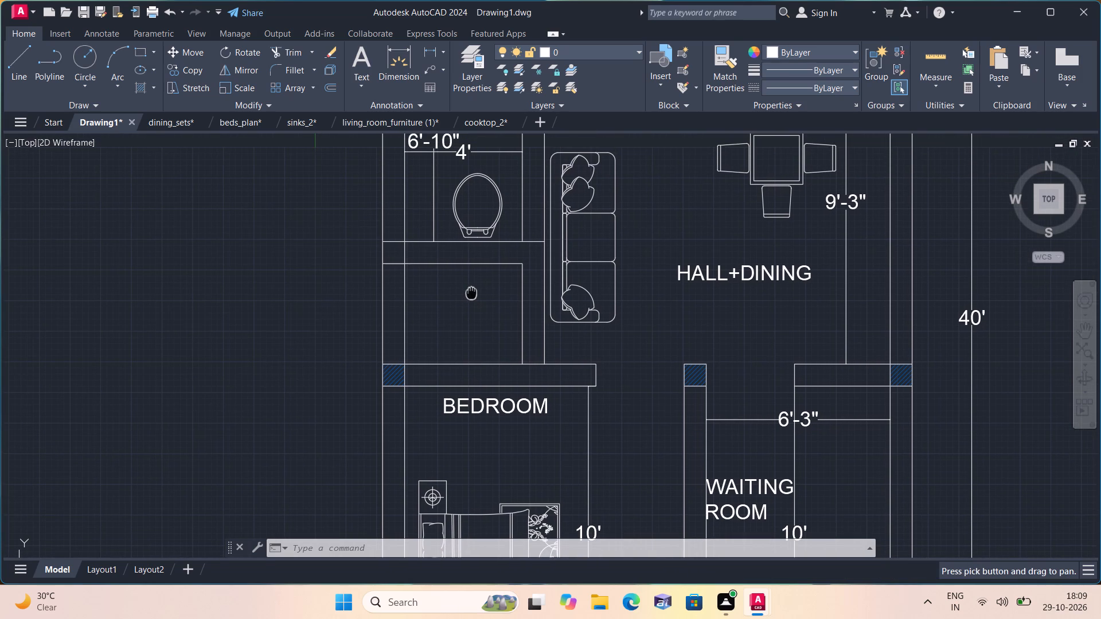
{"action": "key", "text": "l"}
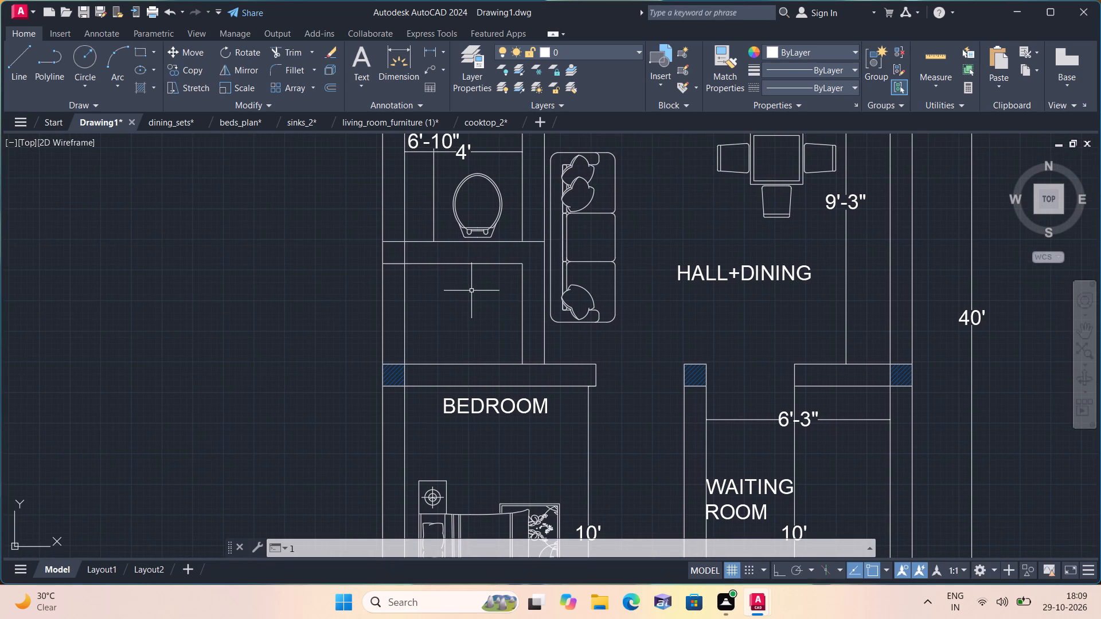
{"action": "key", "text": "Escape"}
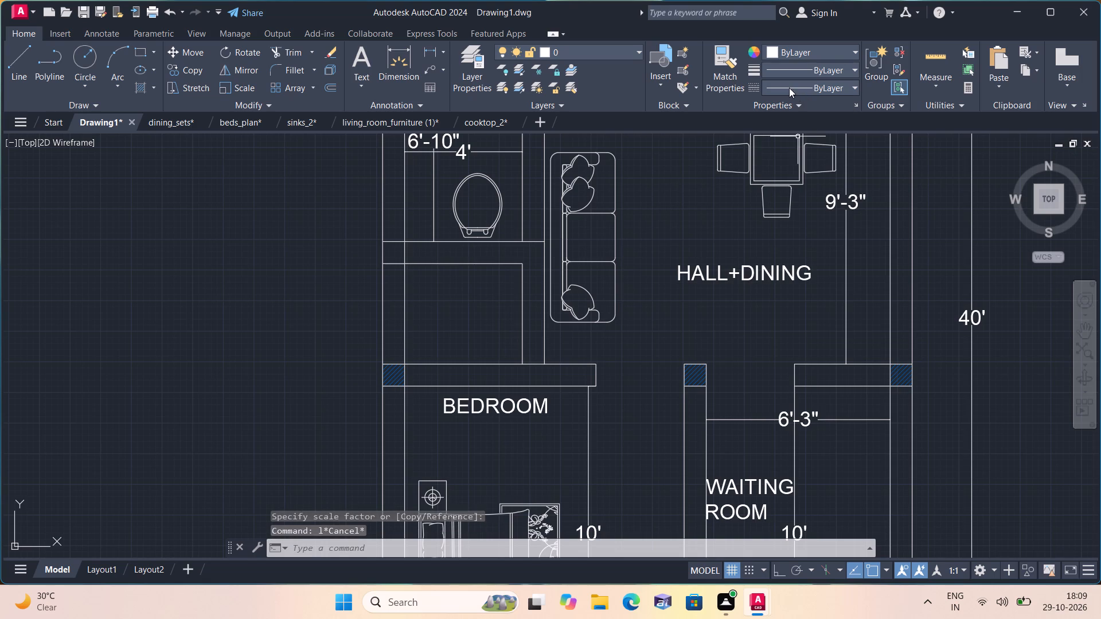
{"action": "left_click", "coordinate": [789, 87]}
{"action": "left_click", "coordinate": [787, 148]}
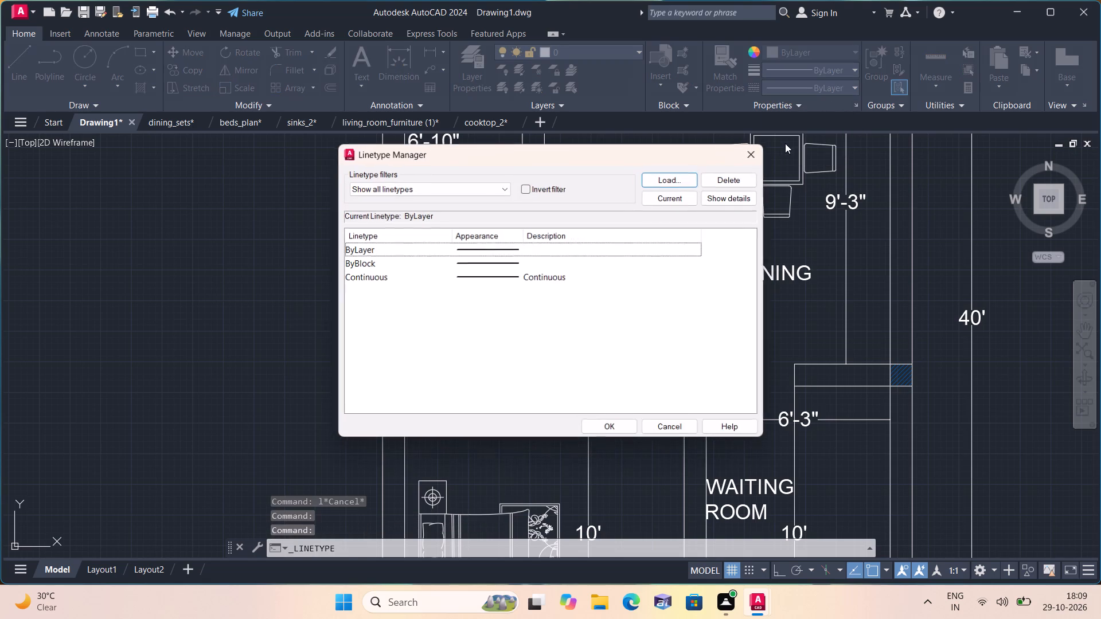
{"action": "left_click", "coordinate": [662, 177]}
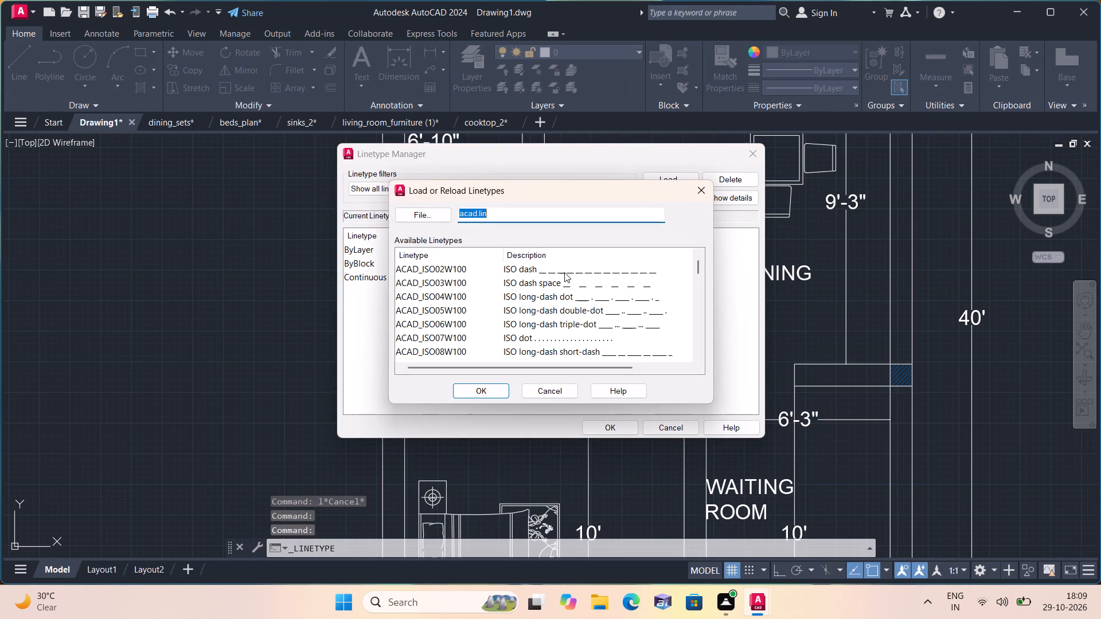
{"action": "left_click", "coordinate": [564, 272]}
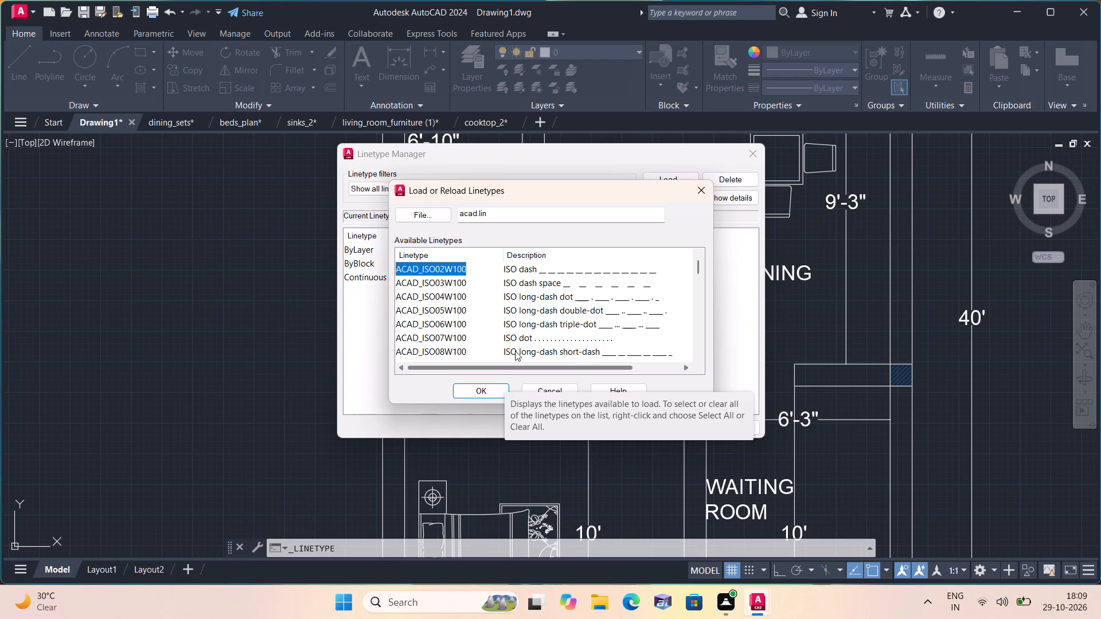
{"action": "left_click", "coordinate": [572, 271]}
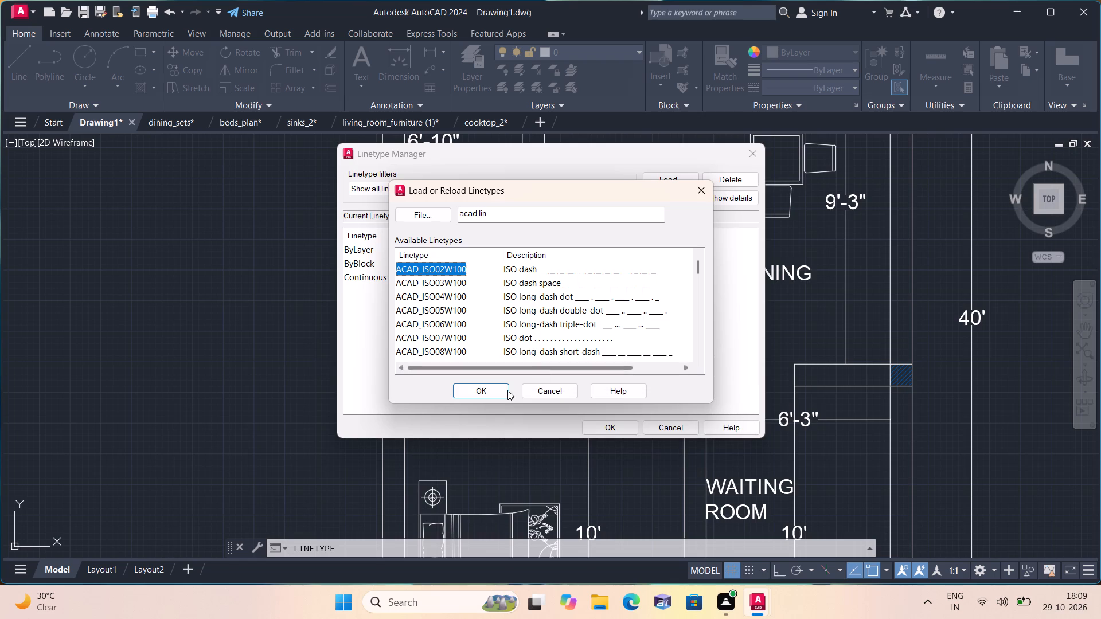
{"action": "left_click", "coordinate": [487, 394]}
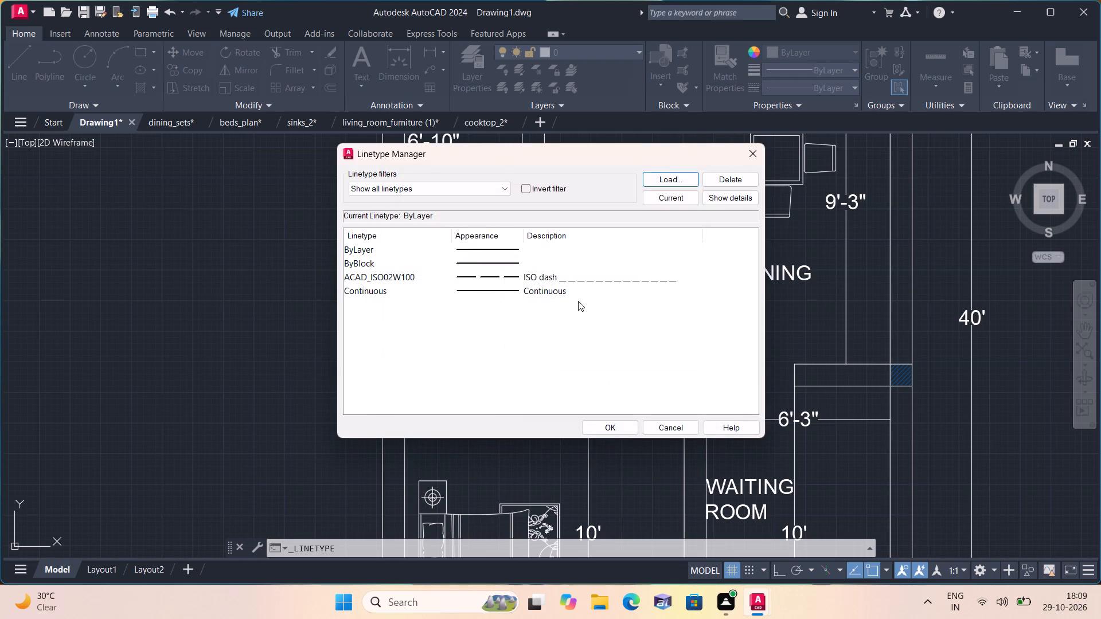
{"action": "left_click", "coordinate": [580, 281]}
{"action": "left_click", "coordinate": [610, 429]}
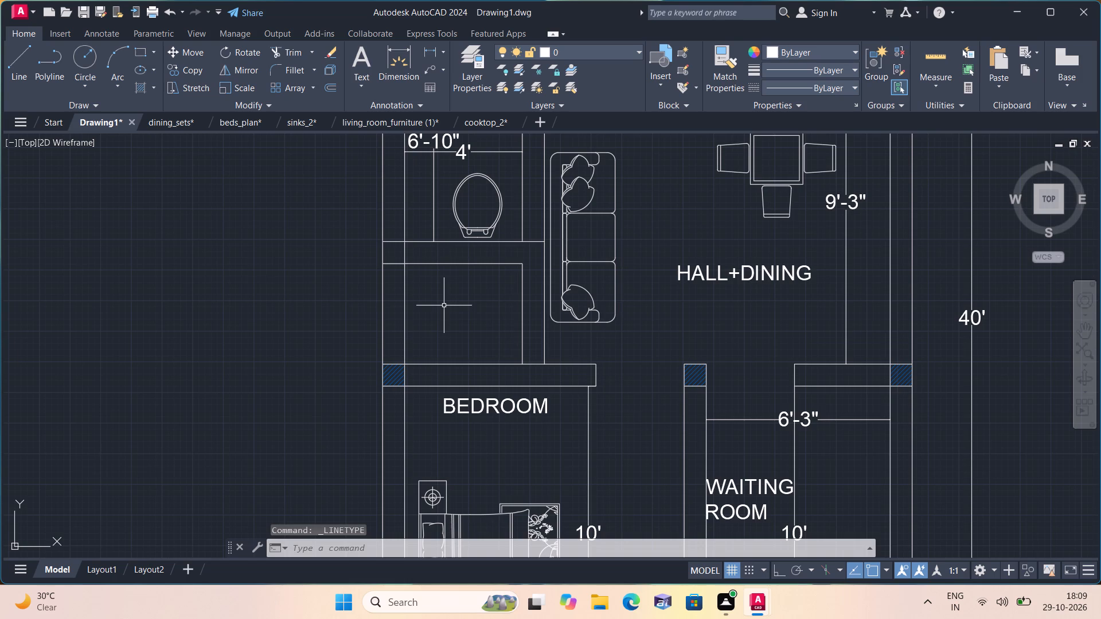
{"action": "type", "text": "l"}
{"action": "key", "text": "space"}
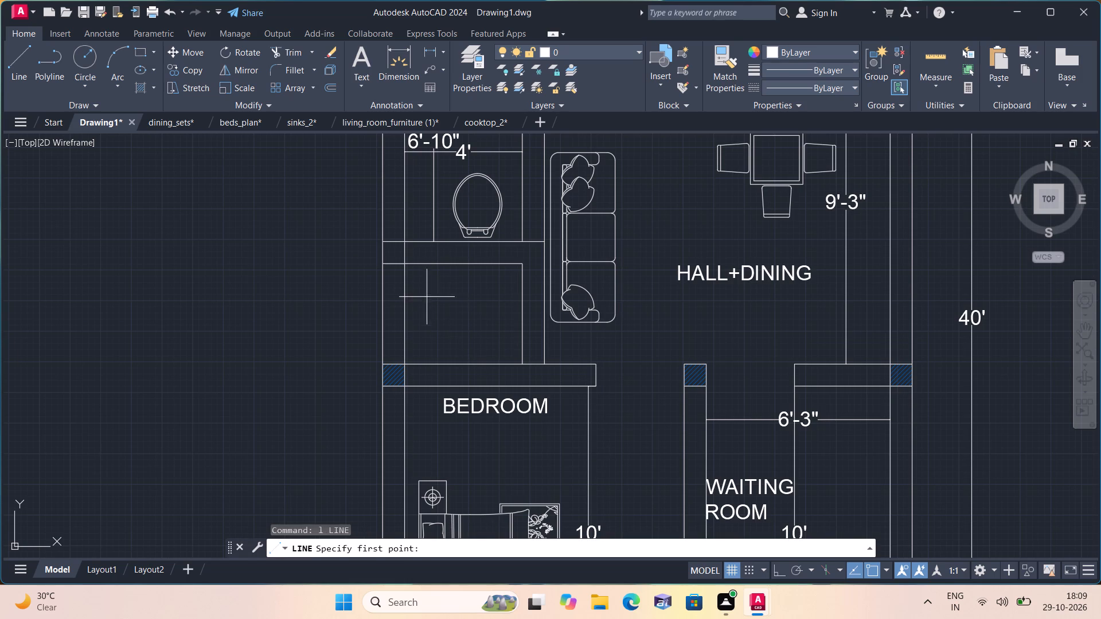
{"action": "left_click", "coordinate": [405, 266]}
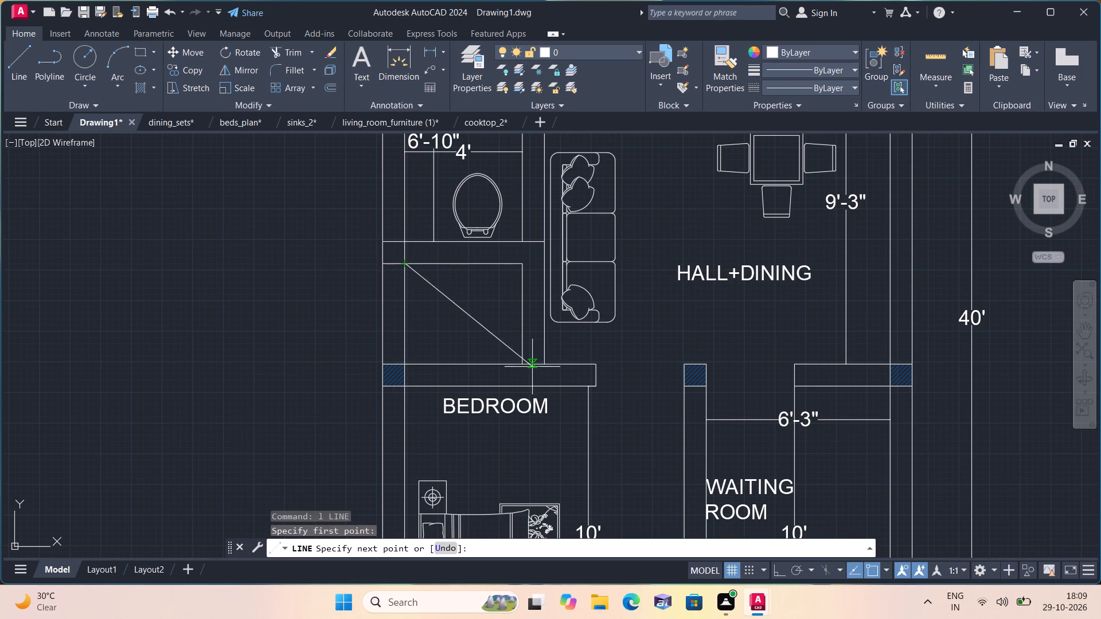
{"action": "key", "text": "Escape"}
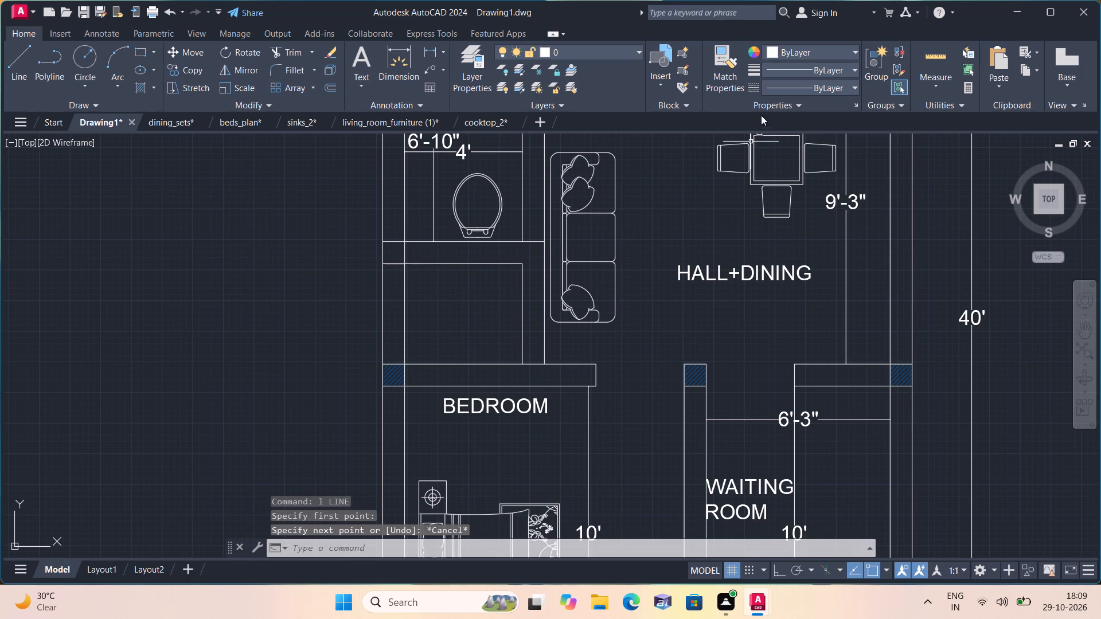
Draw two crossing corner-to-corner diagonals in the ACAD_ISO02W100 linetype across the unlabelled space between the toilet and southern bedroom.
{"action": "left_click", "coordinate": [795, 84]}
{"action": "left_click", "coordinate": [790, 137]}
{"action": "key", "text": "space"}
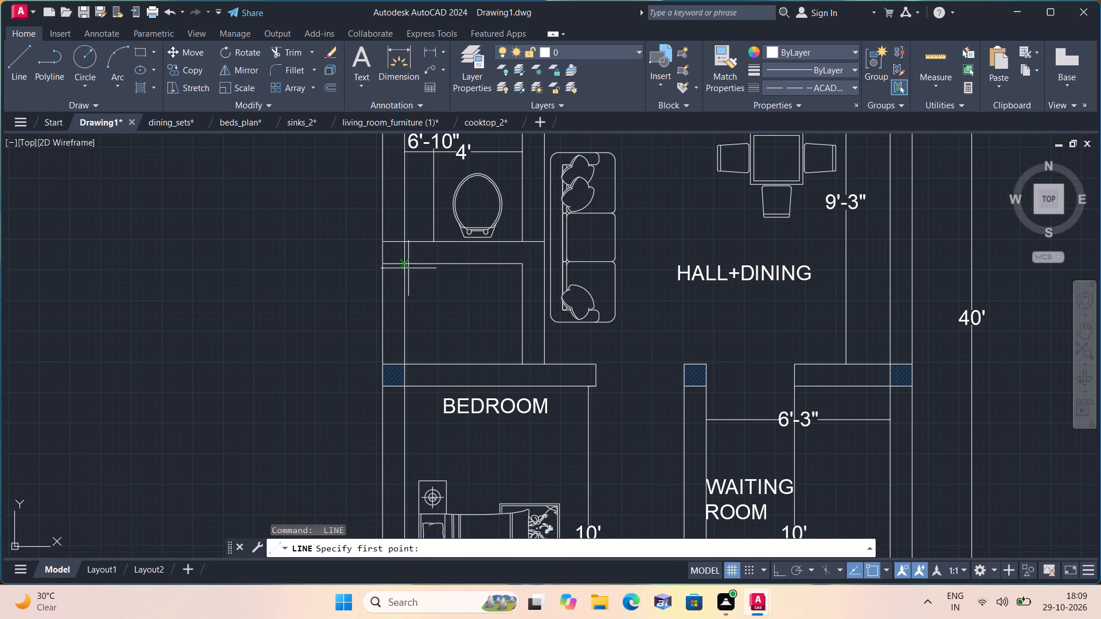
{"action": "left_click", "coordinate": [408, 268]}
{"action": "left_click", "coordinate": [524, 363]}
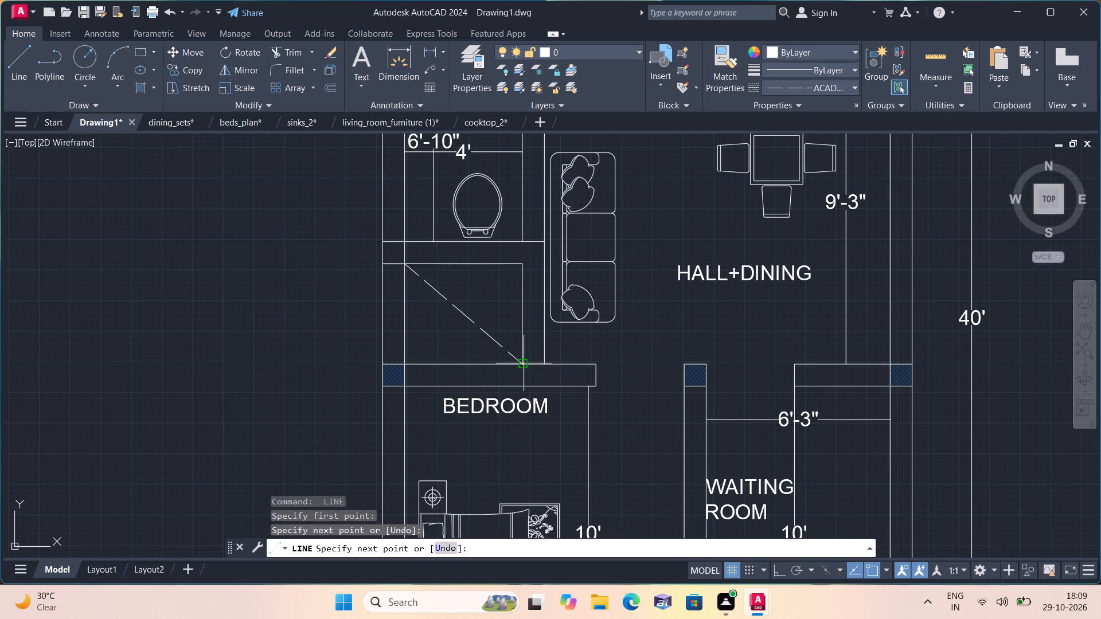
{"action": "key", "text": "space"}
{"action": "key", "text": "space"}
{"action": "left_click", "coordinate": [524, 263]}
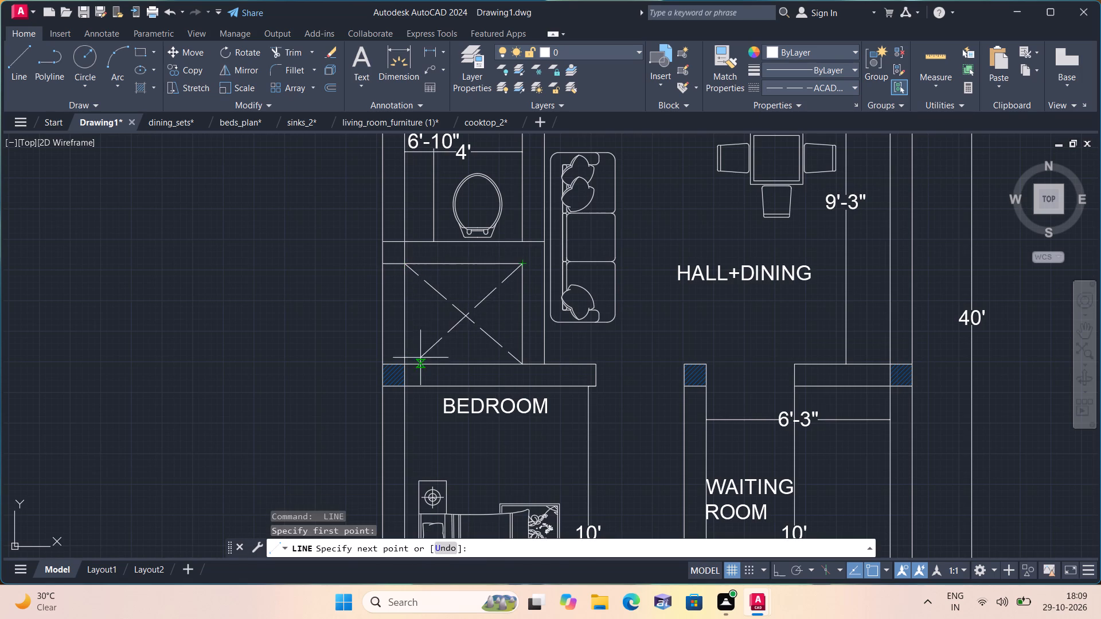
{"action": "left_click", "coordinate": [408, 361]}
{"action": "key", "text": "space"}
{"action": "middle_click_drag", "start_coordinate": [477, 361], "coordinate": [480, 307]}
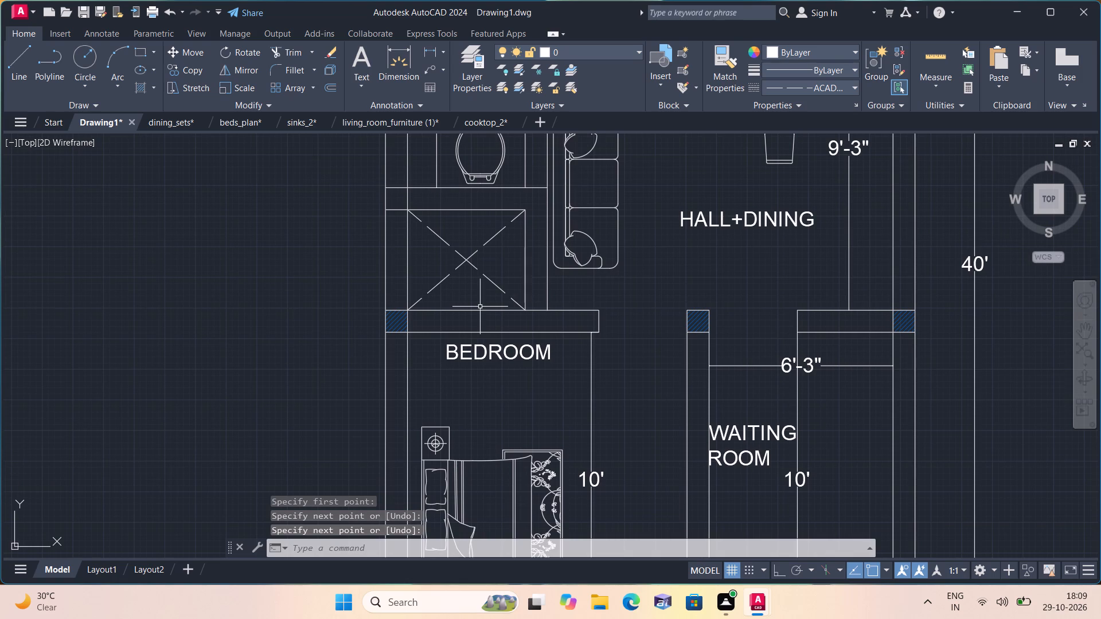
Restore the current linetype to ByLayer and add a vertical linear dimension from the diagonals' crossing to the space's south wall.
{"action": "scroll", "coordinate": [480, 307], "scroll_direction": "down", "scroll_amount": 1}
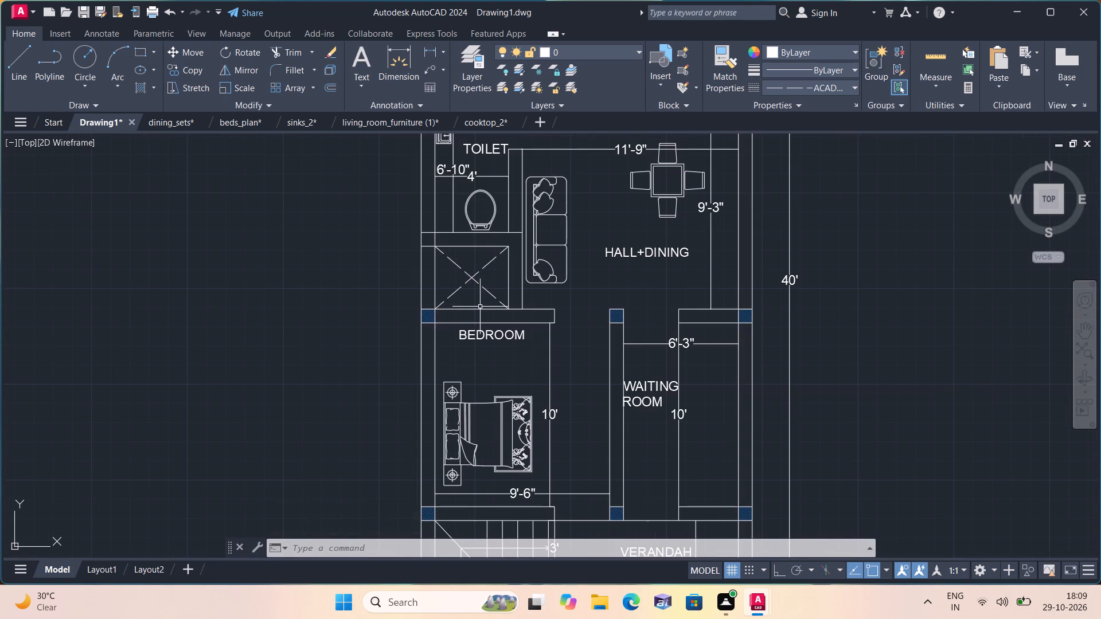
{"action": "left_click", "coordinate": [789, 92]}
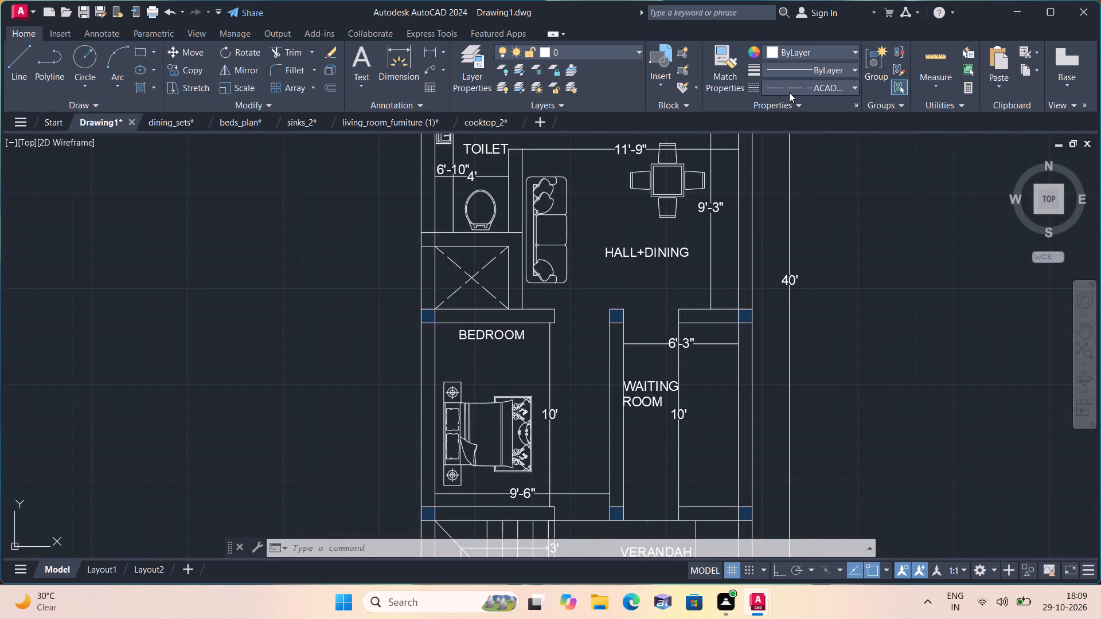
{"action": "left_click", "coordinate": [794, 99]}
{"action": "left_click", "coordinate": [433, 48]}
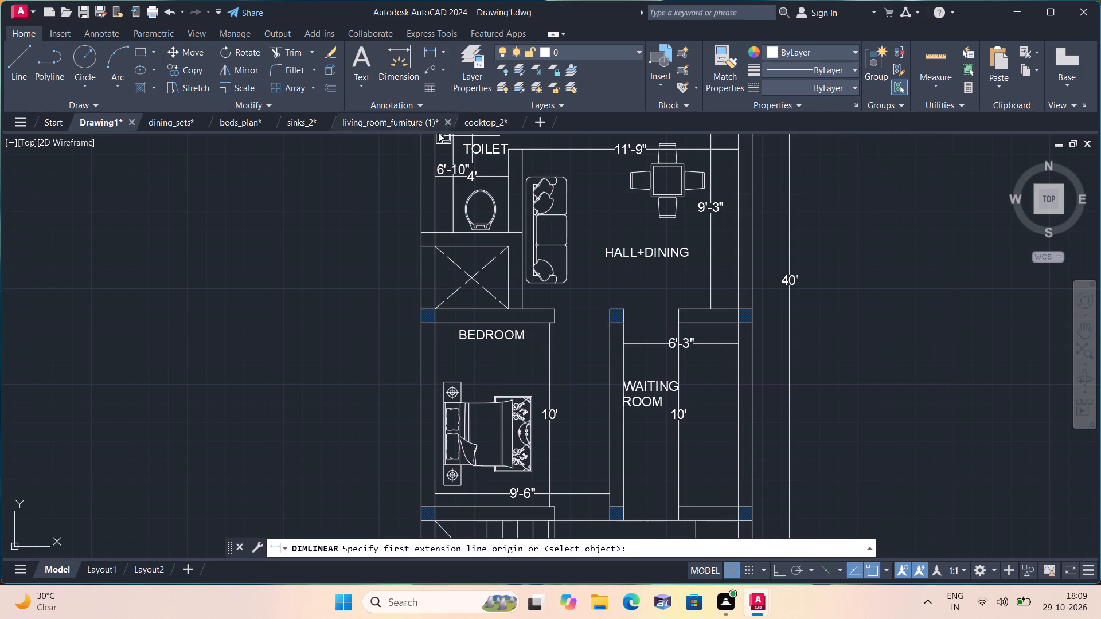
{"action": "left_click", "coordinate": [474, 279]}
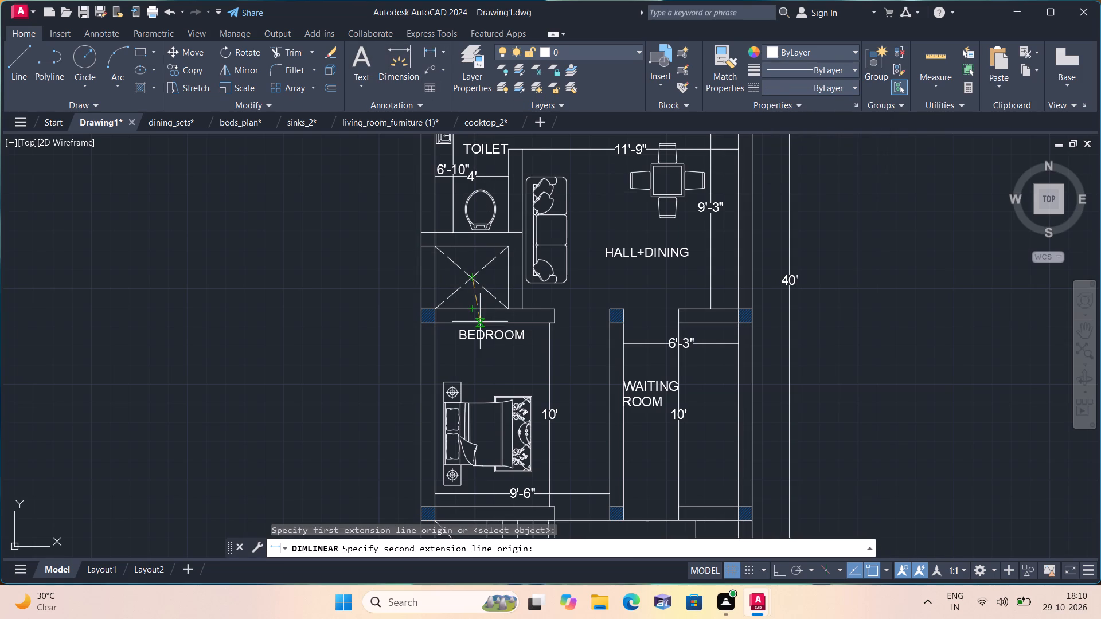
{"action": "scroll", "coordinate": [475, 320], "scroll_direction": "up", "scroll_amount": 1}
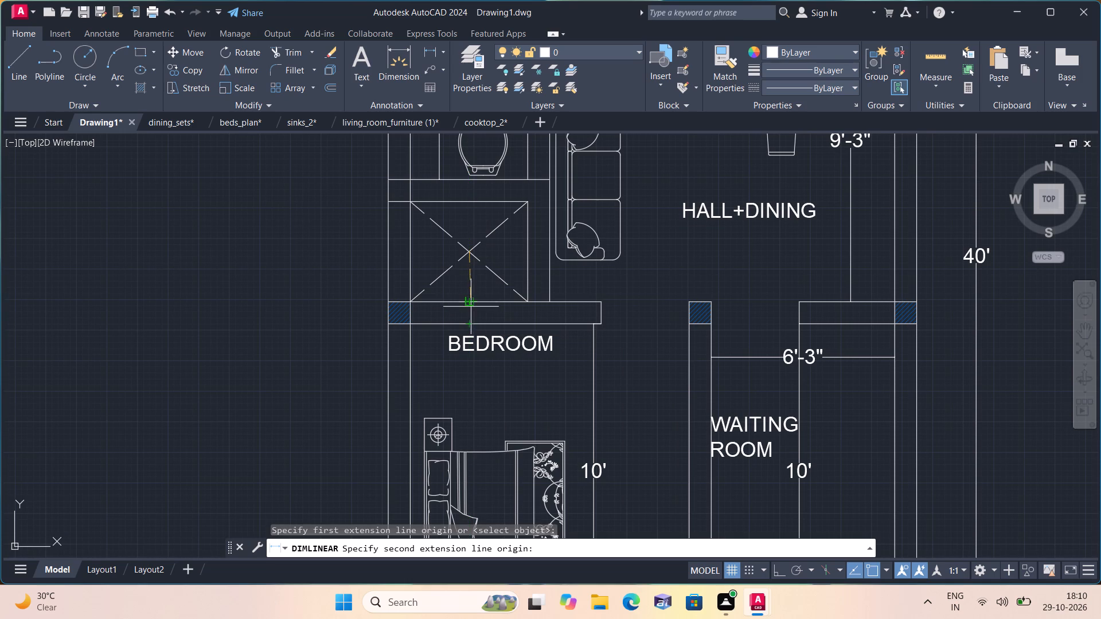
{"action": "left_click", "coordinate": [469, 304]}
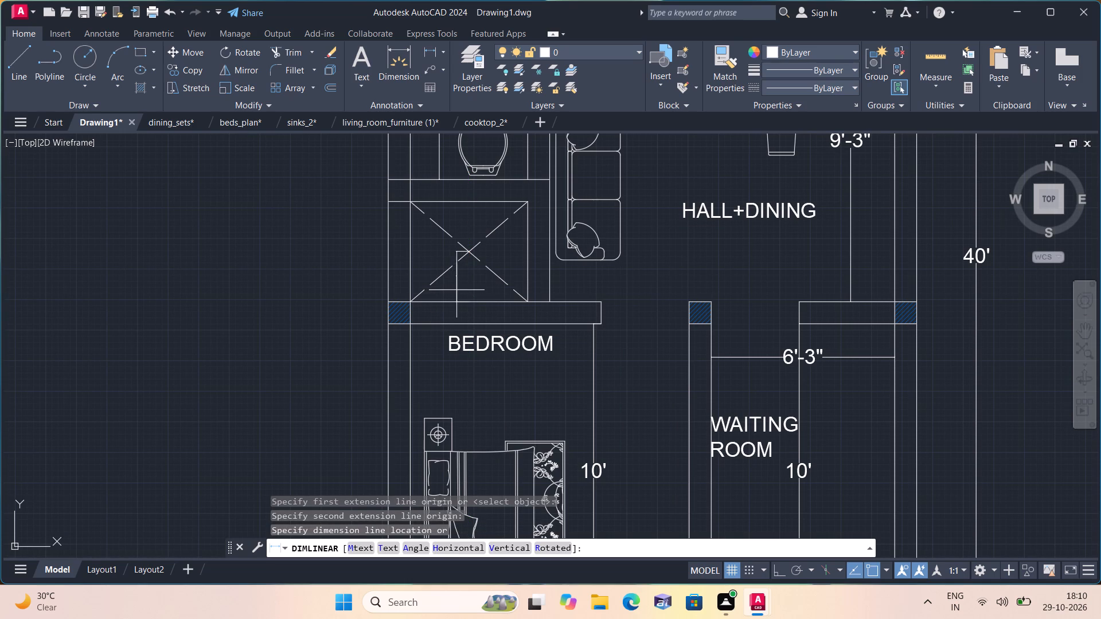
{"action": "scroll", "coordinate": [469, 282], "scroll_direction": "up", "scroll_amount": 2}
{"action": "left_click", "coordinate": [468, 288]}
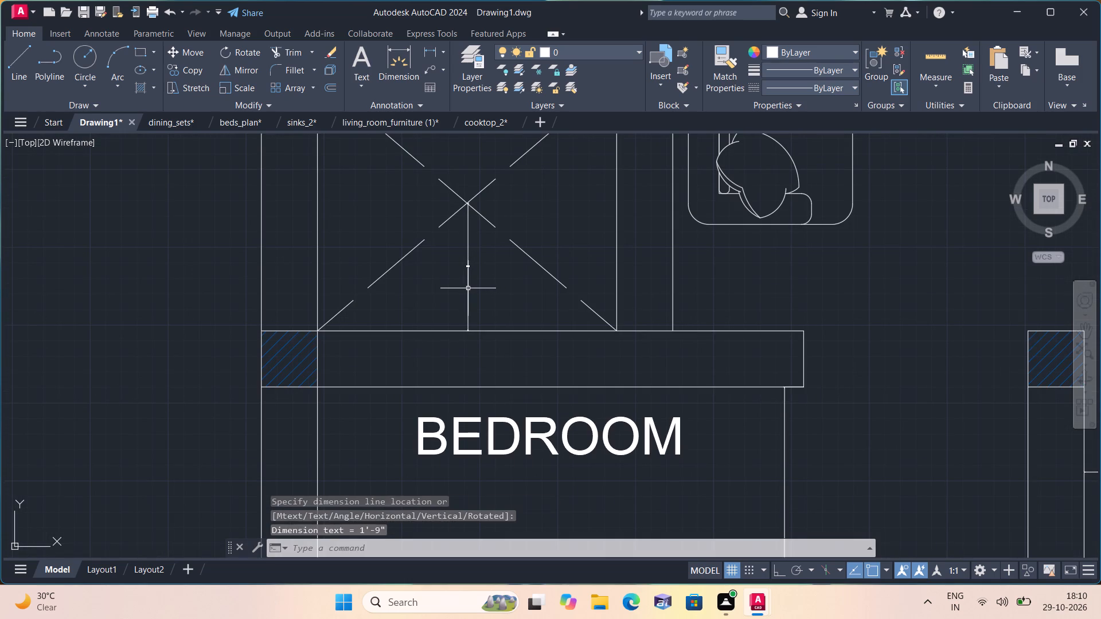
Shift the new vertical dimension's line by its grip so it runs exactly through the crossing point of the diagonals.
{"action": "scroll", "coordinate": [490, 299], "scroll_direction": "up", "scroll_amount": 2}
{"action": "left_click_drag", "start_coordinate": [505, 309], "coordinate": [489, 296]}
{"action": "scroll", "coordinate": [404, 207], "scroll_direction": "up", "scroll_amount": 1}
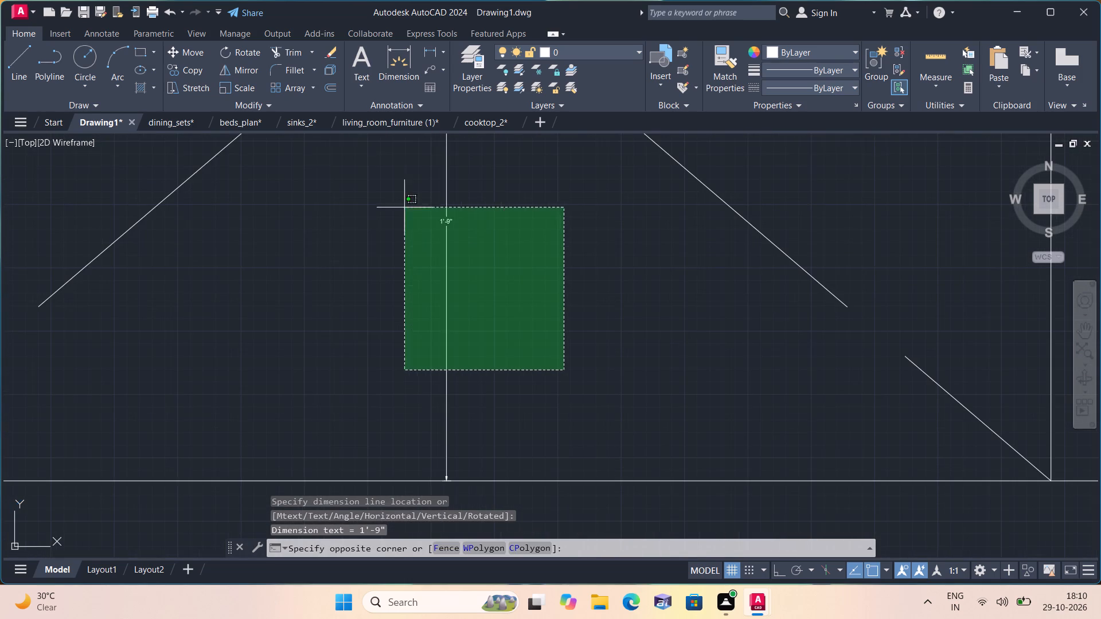
{"action": "scroll", "coordinate": [464, 273], "scroll_direction": "down", "scroll_amount": 2}
{"action": "middle_click_drag", "start_coordinate": [497, 270], "coordinate": [516, 316]}
{"action": "left_click", "coordinate": [505, 313]}
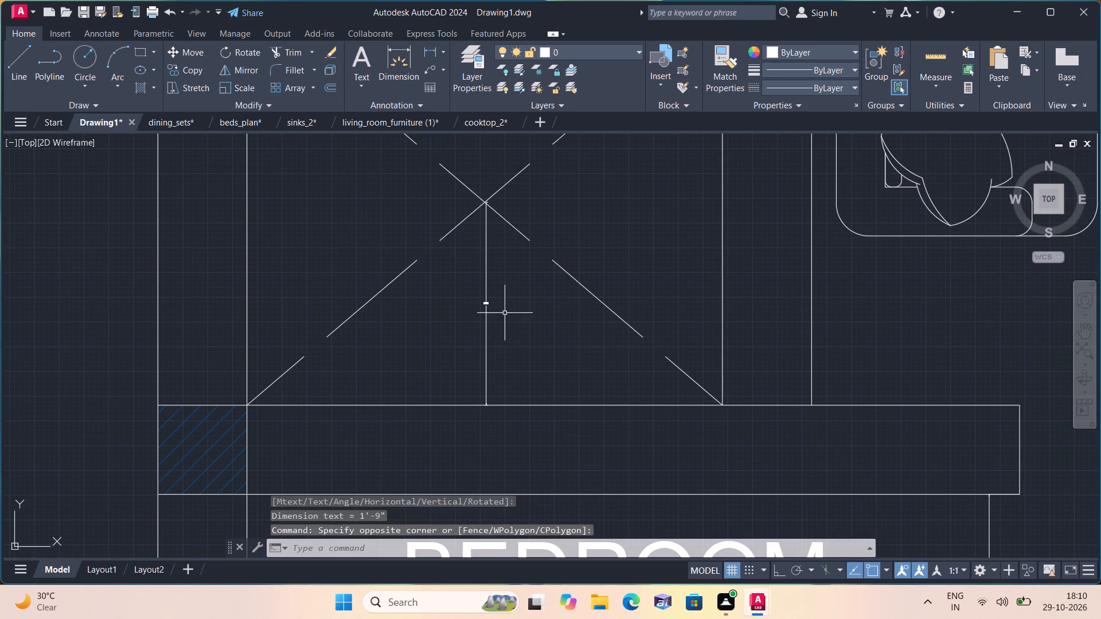
{"action": "left_click", "coordinate": [487, 304]}
{"action": "scroll", "coordinate": [483, 203], "scroll_direction": "up", "scroll_amount": 3}
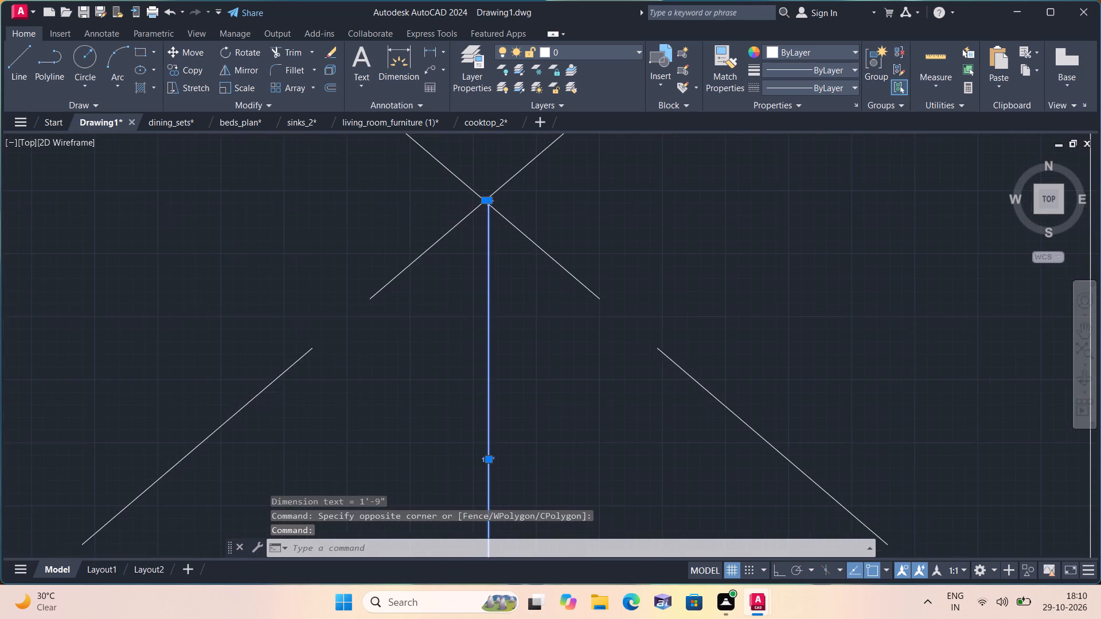
{"action": "scroll", "coordinate": [490, 201], "scroll_direction": "up", "scroll_amount": 3}
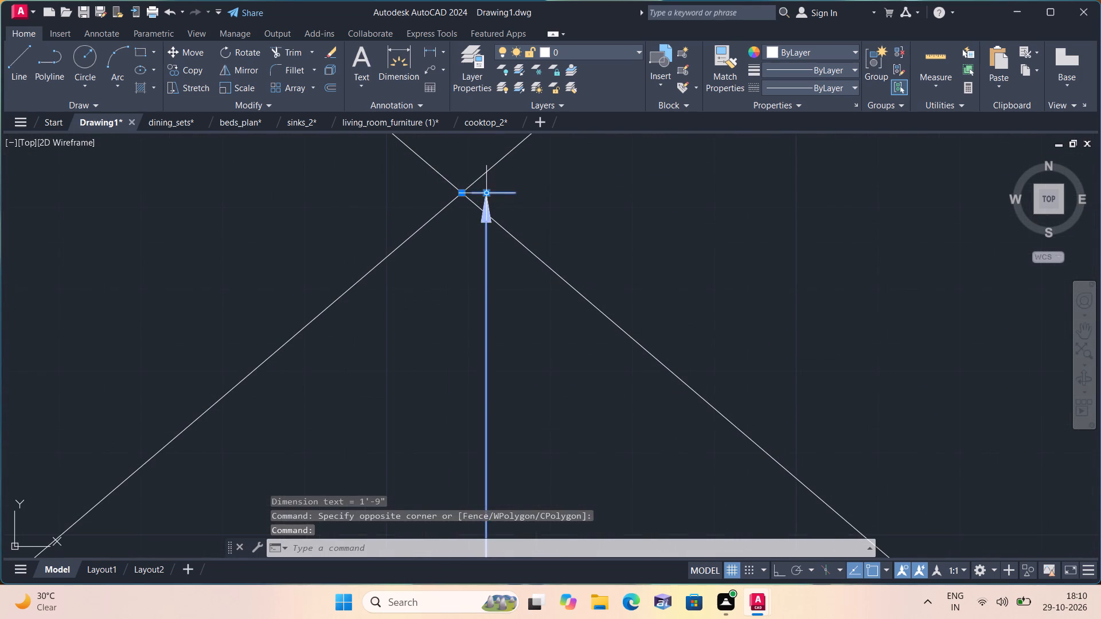
{"action": "left_click", "coordinate": [489, 191]}
{"action": "left_click", "coordinate": [460, 191]}
{"action": "scroll", "coordinate": [467, 248], "scroll_direction": "down", "scroll_amount": 1}
{"action": "scroll", "coordinate": [492, 339], "scroll_direction": "down", "scroll_amount": 1}
{"action": "middle_click_drag", "start_coordinate": [492, 339], "coordinate": [526, 185]}
{"action": "scroll", "coordinate": [528, 183], "scroll_direction": "down", "scroll_amount": 2}
{"action": "scroll", "coordinate": [504, 408], "scroll_direction": "up", "scroll_amount": 4}
{"action": "scroll", "coordinate": [574, 393], "scroll_direction": "down", "scroll_amount": 6}
{"action": "middle_click_drag", "start_coordinate": [591, 417], "coordinate": [566, 311]}
{"action": "scroll", "coordinate": [566, 311], "scroll_direction": "down", "scroll_amount": 1}
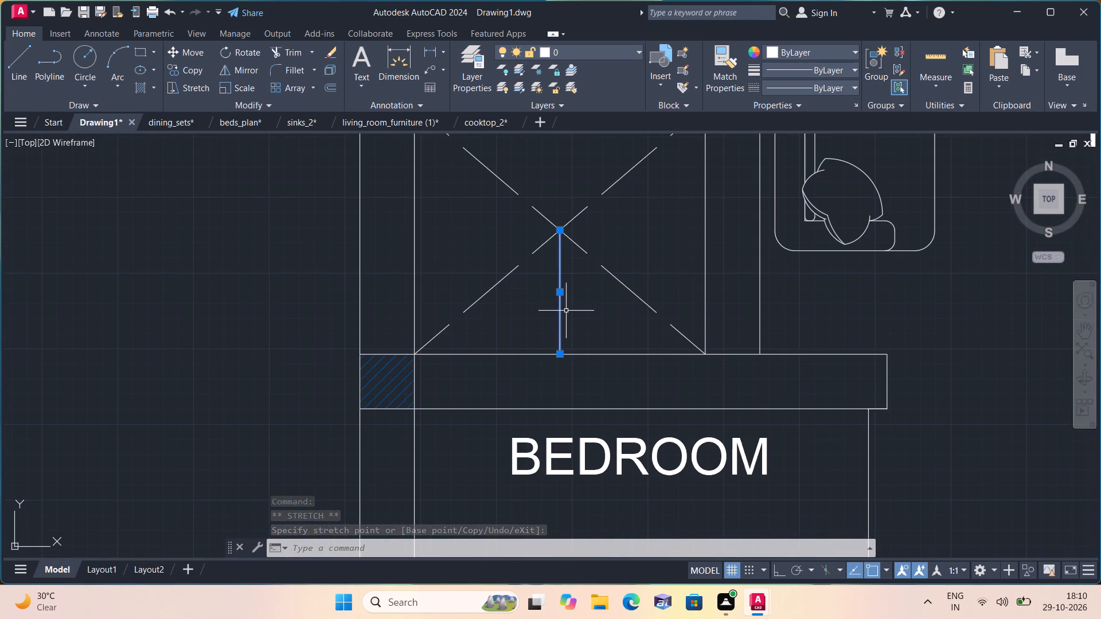
{"action": "key", "text": "Escape"}
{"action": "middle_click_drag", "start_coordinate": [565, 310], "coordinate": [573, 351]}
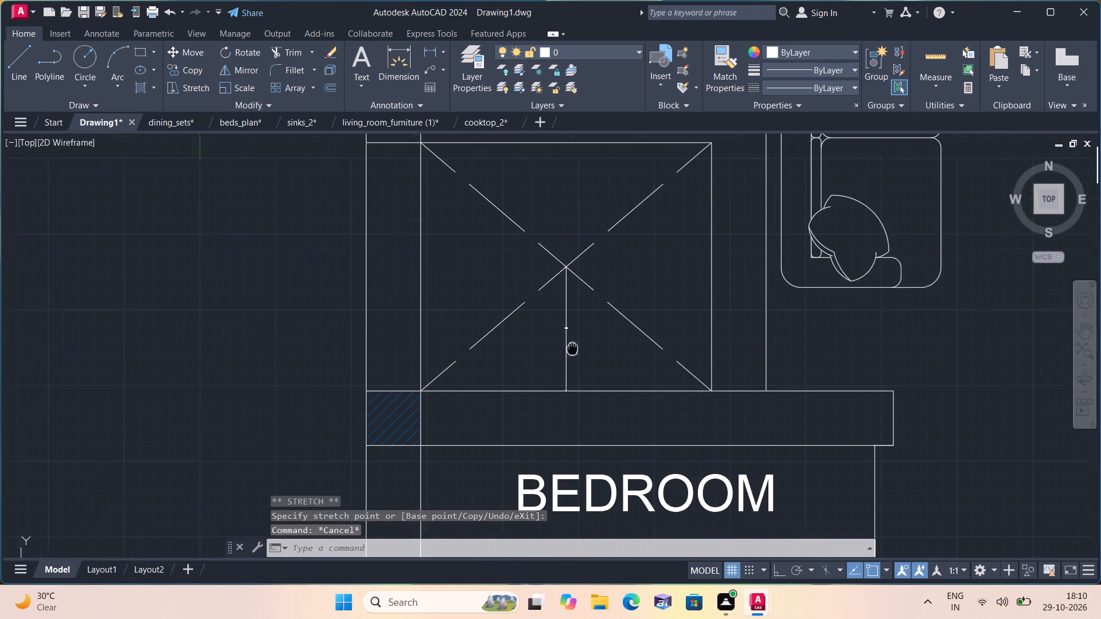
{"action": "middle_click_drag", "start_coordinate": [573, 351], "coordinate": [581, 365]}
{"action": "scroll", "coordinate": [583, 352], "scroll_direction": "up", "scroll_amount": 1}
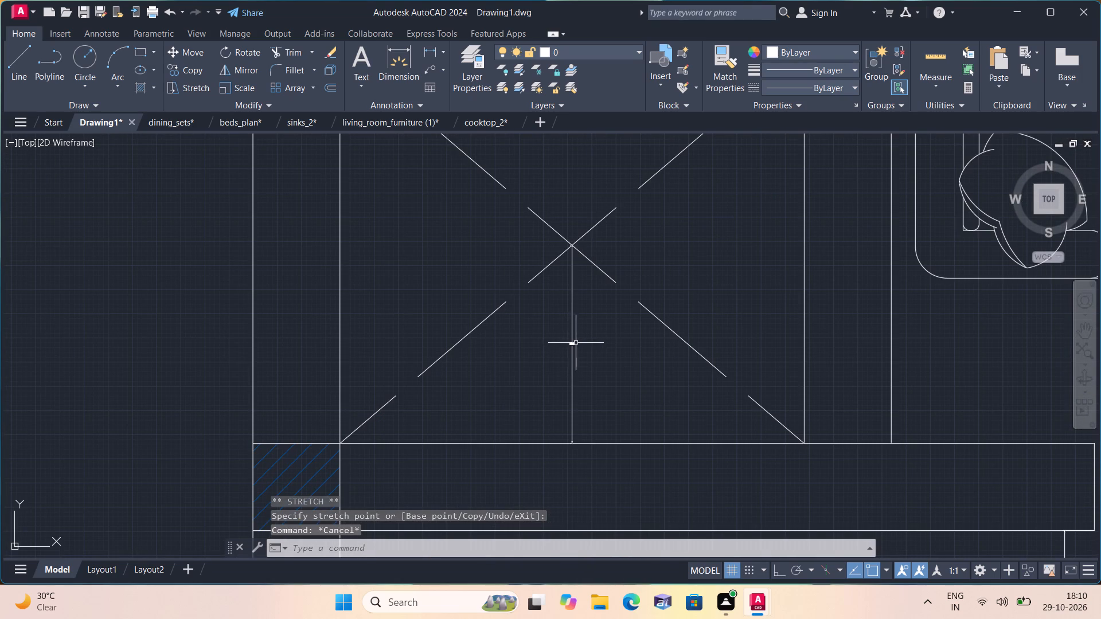
Override the text of the vertical dimension below the diagonals' crossing with 2'.
{"action": "triple_click", "coordinate": [572, 345]}
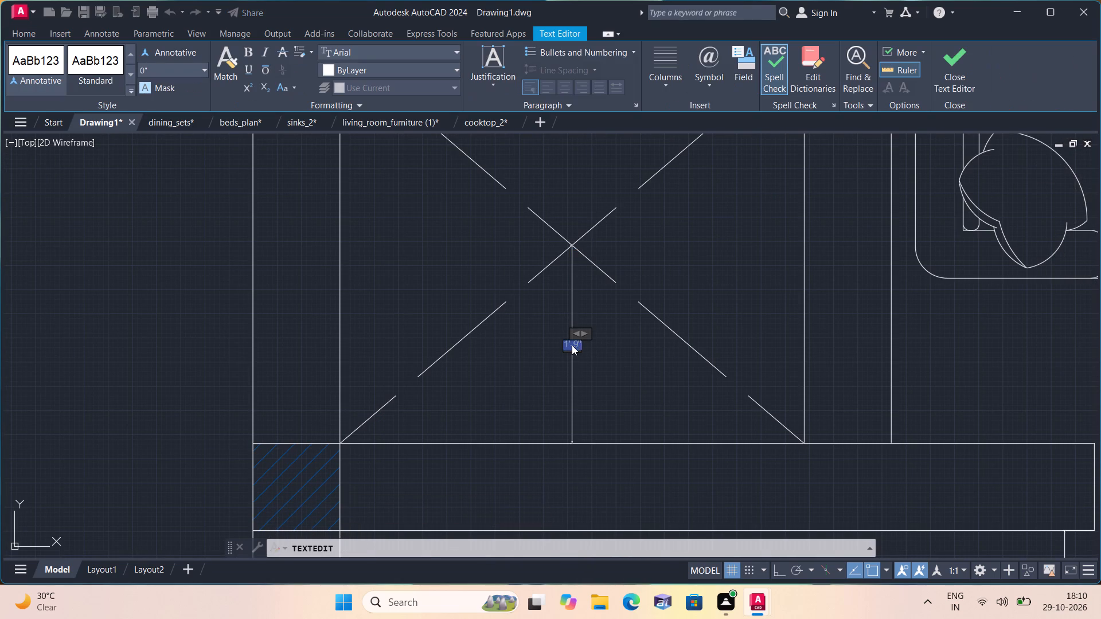
{"action": "key", "text": "BackSpace"}
{"action": "type", "text": "2'"}
{"action": "left_click", "coordinate": [545, 353]}
{"action": "left_click", "coordinate": [599, 379]}
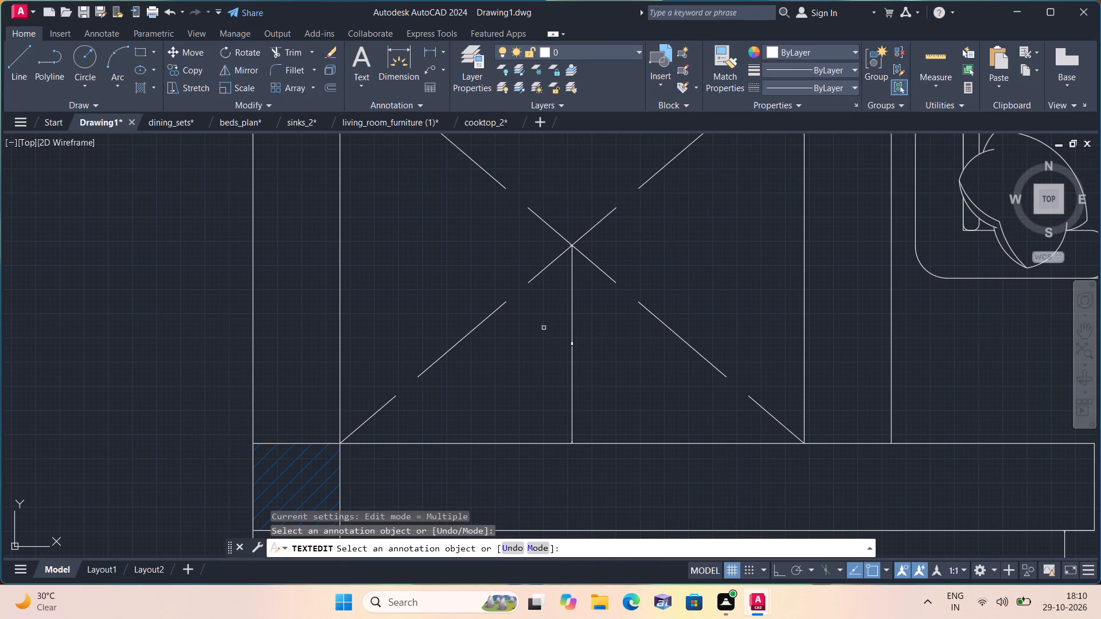
{"action": "key", "text": "Escape"}
Set the text height of the 2' dimension below the diagonals' crossing to 6".
{"action": "left_click", "coordinate": [578, 356]}
{"action": "left_click", "coordinate": [533, 328]}
{"action": "right_click", "coordinate": [533, 328]}
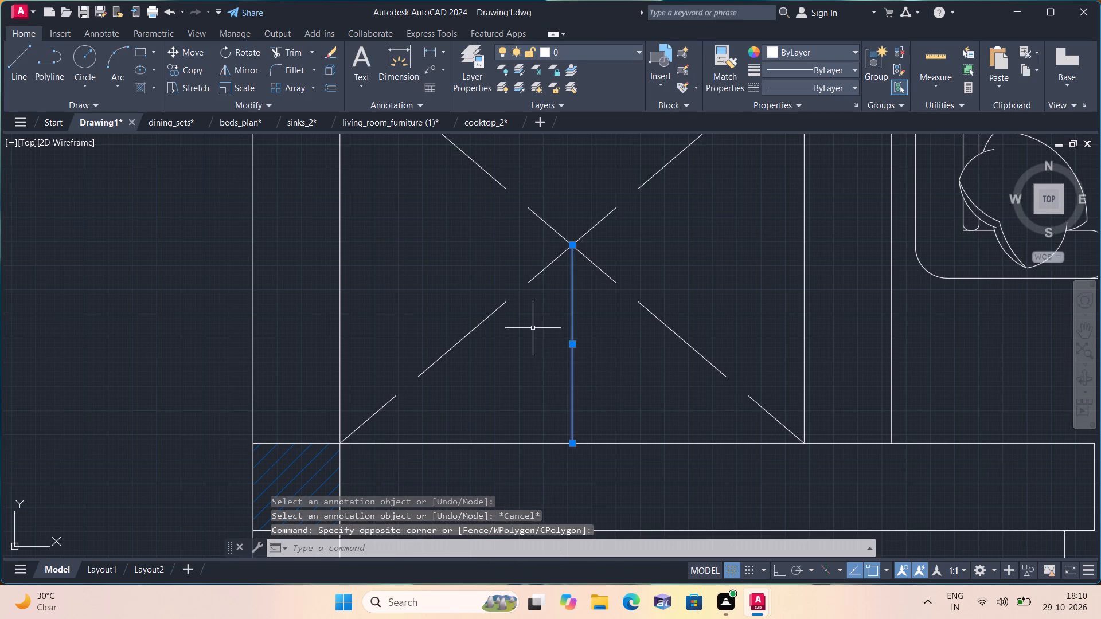
{"action": "left_click", "coordinate": [563, 561]}
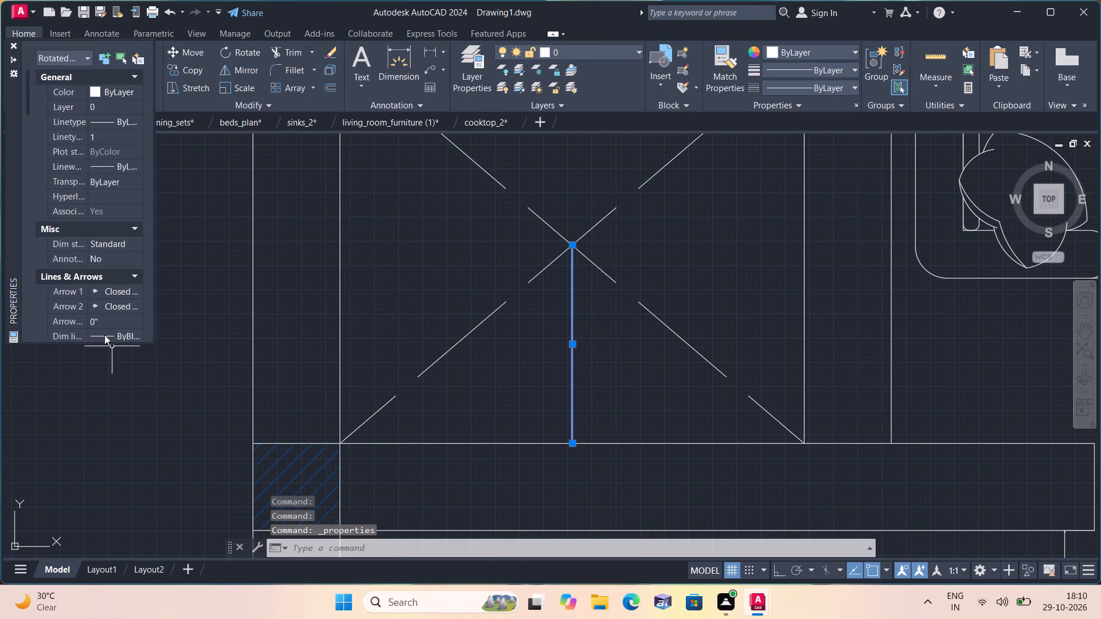
{"action": "scroll", "coordinate": [76, 299], "scroll_direction": "down", "scroll_amount": 5}
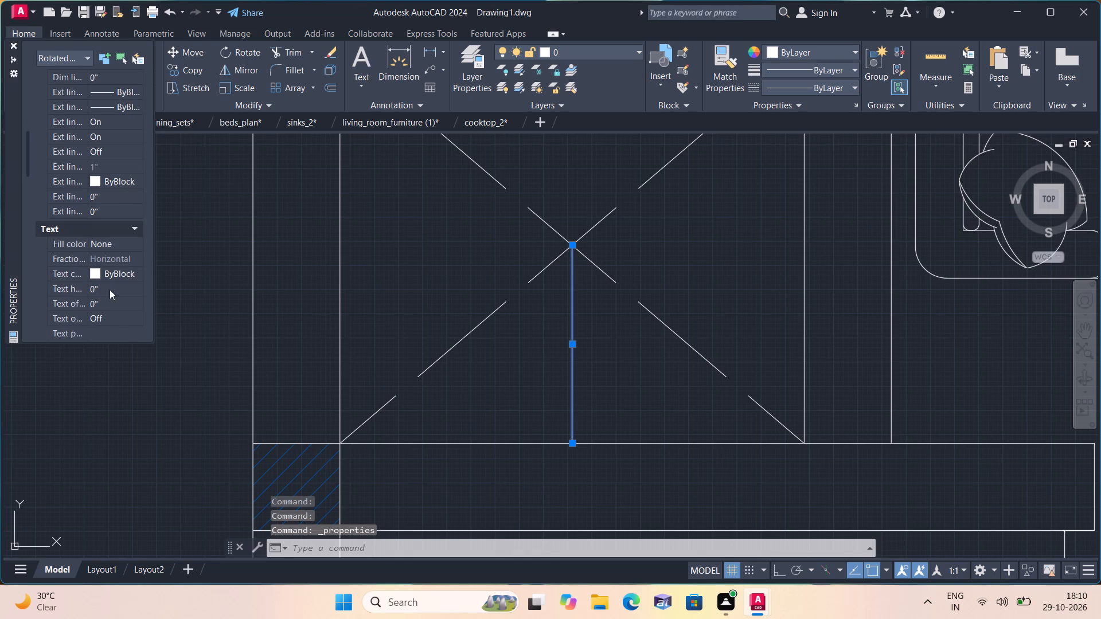
{"action": "left_click", "coordinate": [110, 289]}
{"action": "key", "text": "BackSpace"}
{"action": "type", "text": "6\""}
{"action": "left_click", "coordinate": [295, 206]}
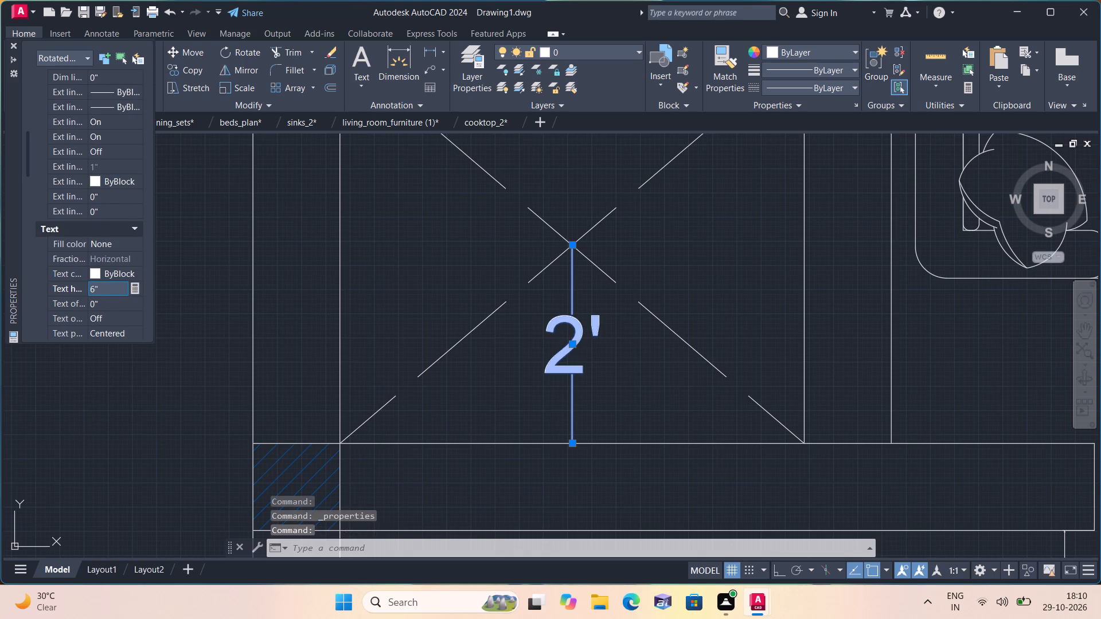
{"action": "left_click", "coordinate": [13, 43]}
{"action": "key", "text": "Escape"}
Add a multiline text label reading OTS inside the space marked with dashed diagonals and save the text changes.
{"action": "scroll", "coordinate": [104, 148], "scroll_direction": "down", "scroll_amount": 2}
{"action": "middle_click_drag", "start_coordinate": [392, 258], "coordinate": [427, 329]}
{"action": "type", "text": "mt"}
{"action": "key", "text": "space"}
{"action": "triple_click", "coordinate": [378, 326]}
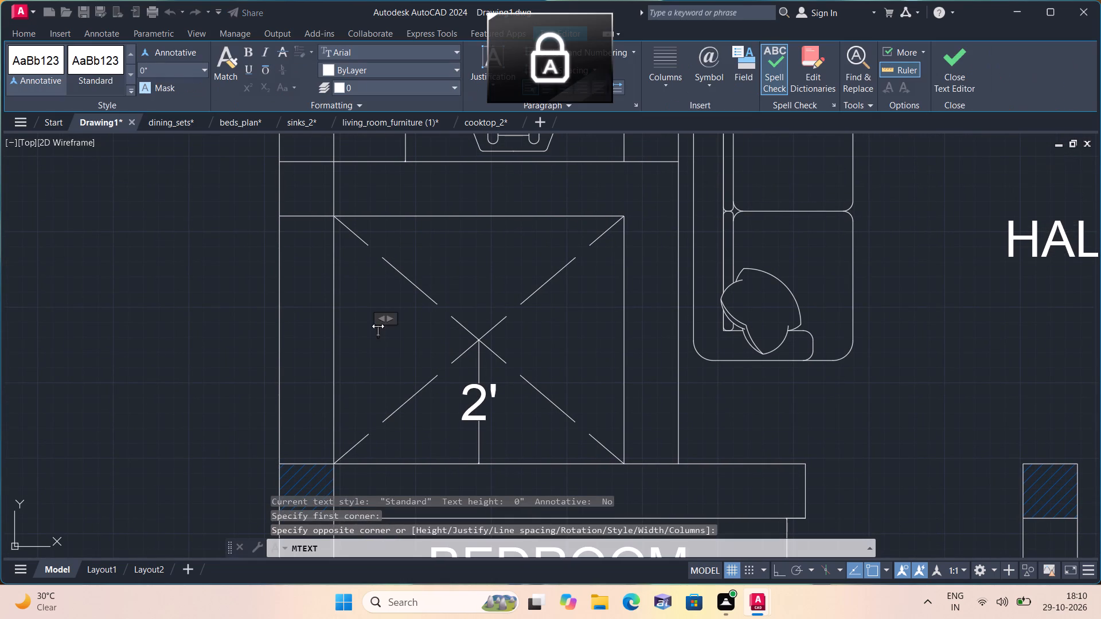
{"action": "type", "text": "OTS"}
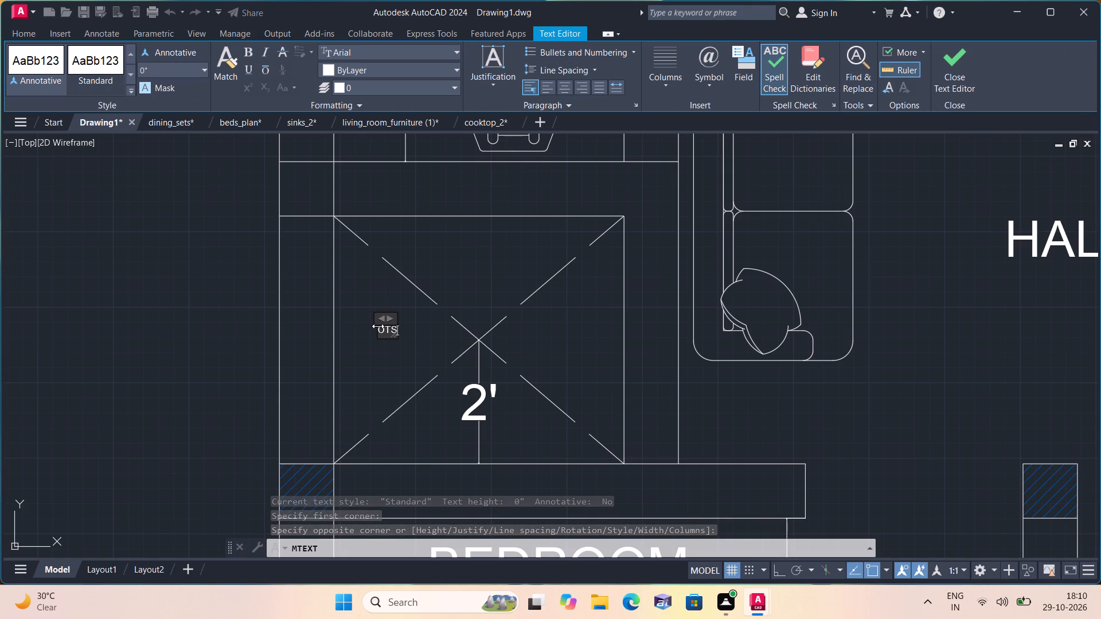
{"action": "right_click", "coordinate": [396, 353]}
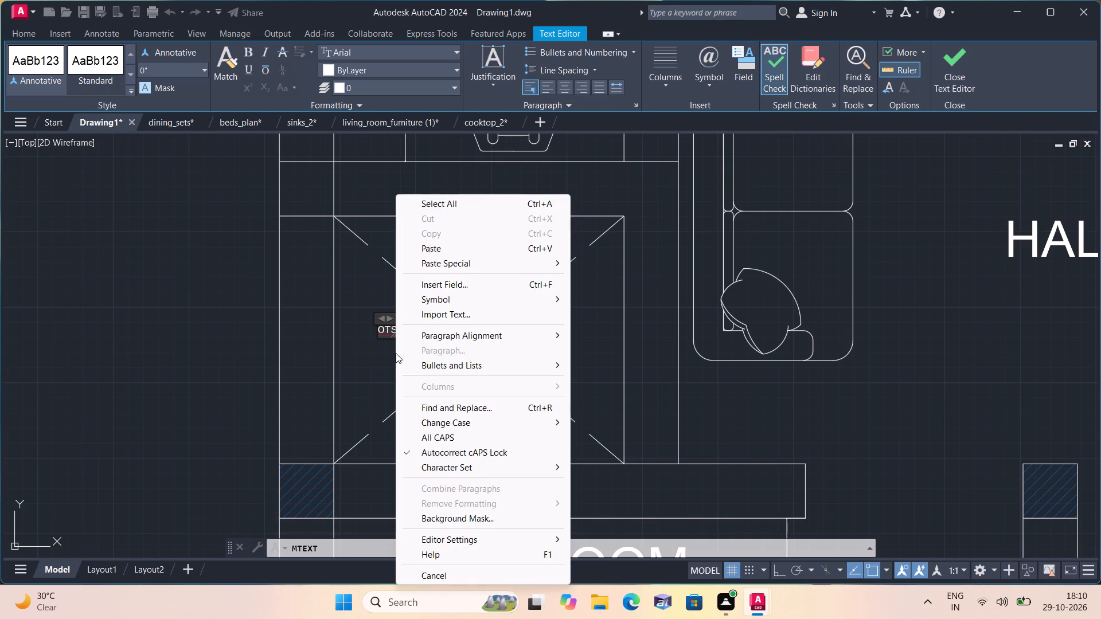
{"action": "key", "text": "Escape"}
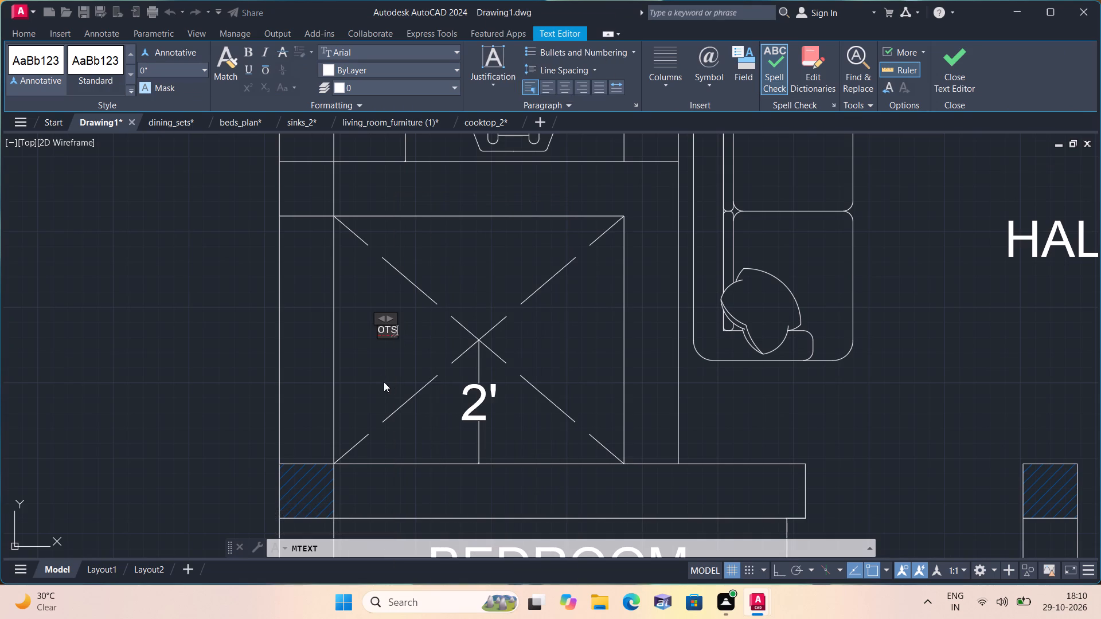
{"action": "key", "text": "Escape"}
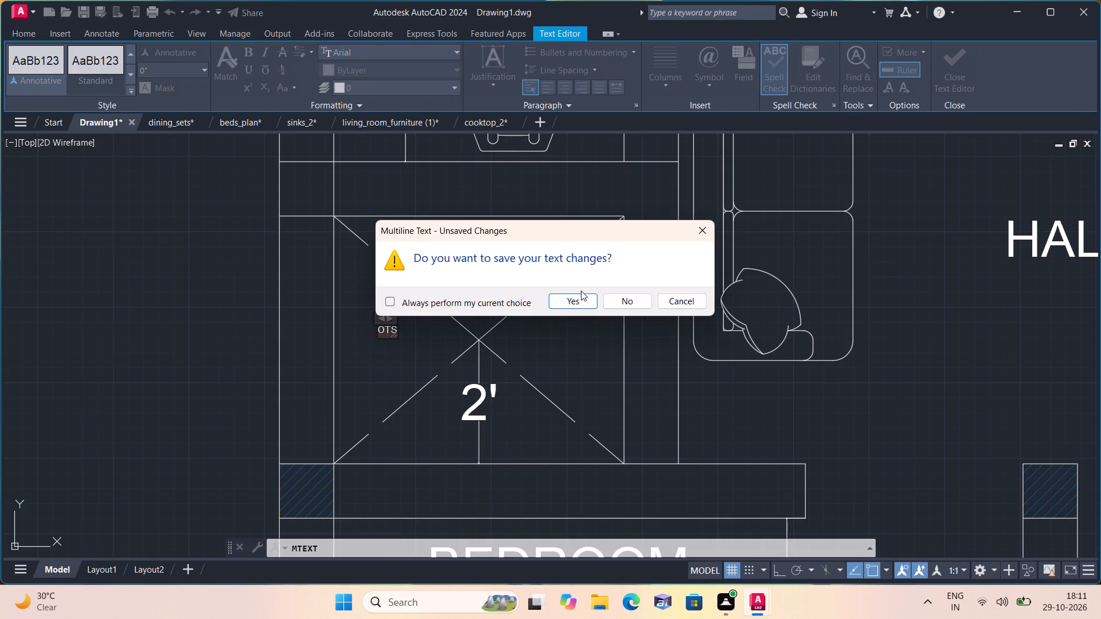
{"action": "left_click", "coordinate": [577, 296]}
Set the text height of the OTS label to 6".
{"action": "left_click_drag", "start_coordinate": [404, 346], "coordinate": [393, 340]}
{"action": "left_click", "coordinate": [372, 309]}
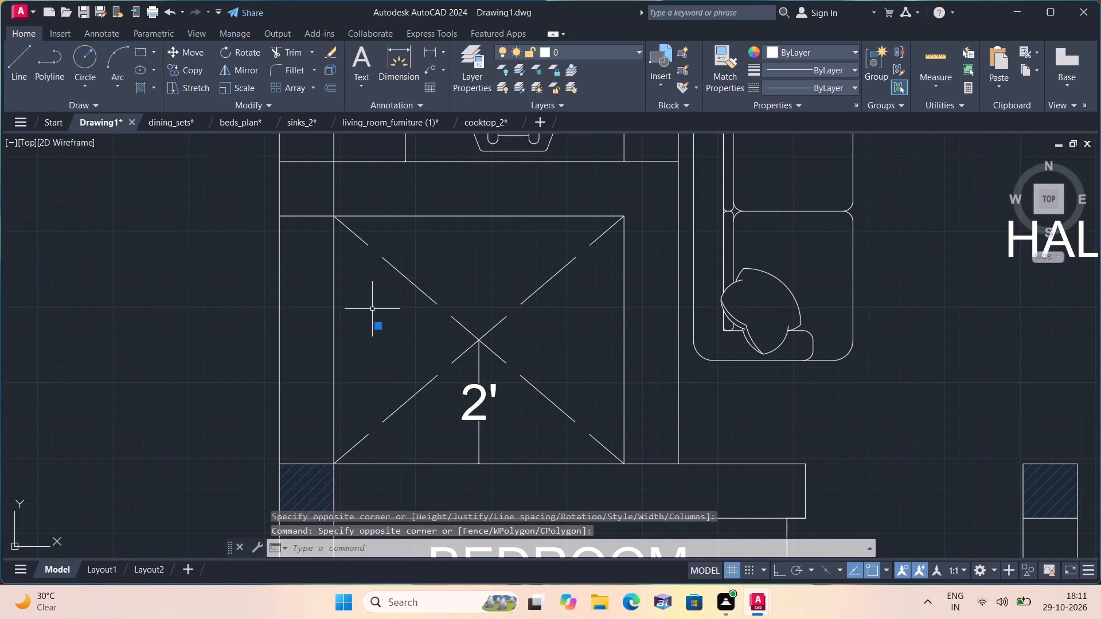
{"action": "right_click", "coordinate": [372, 309]}
{"action": "left_click", "coordinate": [445, 562]}
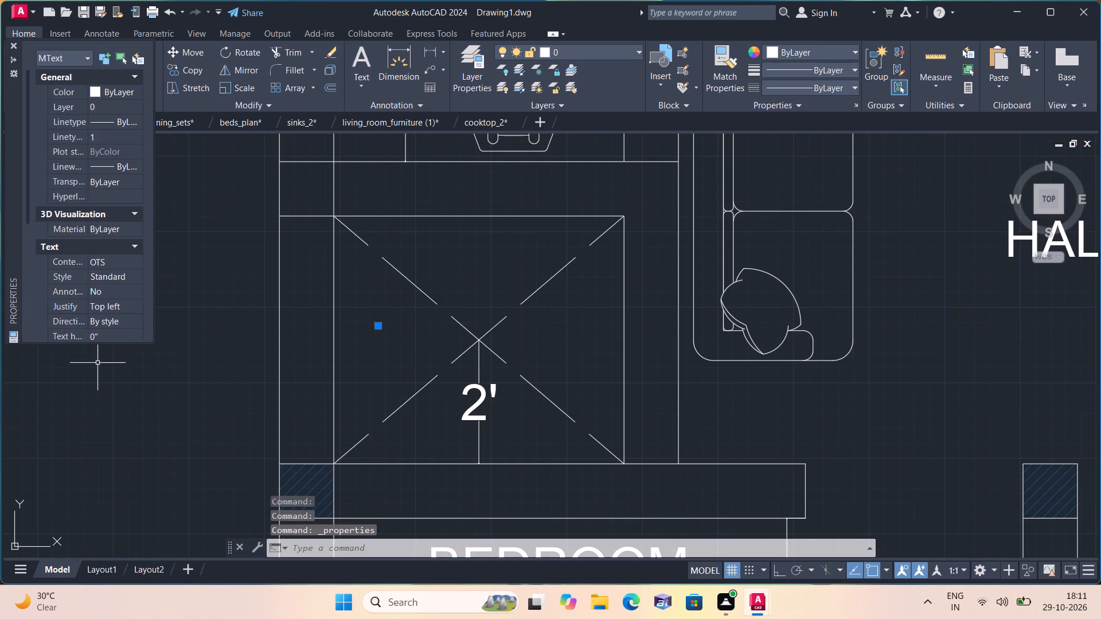
{"action": "left_click", "coordinate": [100, 336]}
{"action": "key", "text": "BackSpace"}
{"action": "type", "text": "6\""}
{"action": "left_click", "coordinate": [179, 276]}
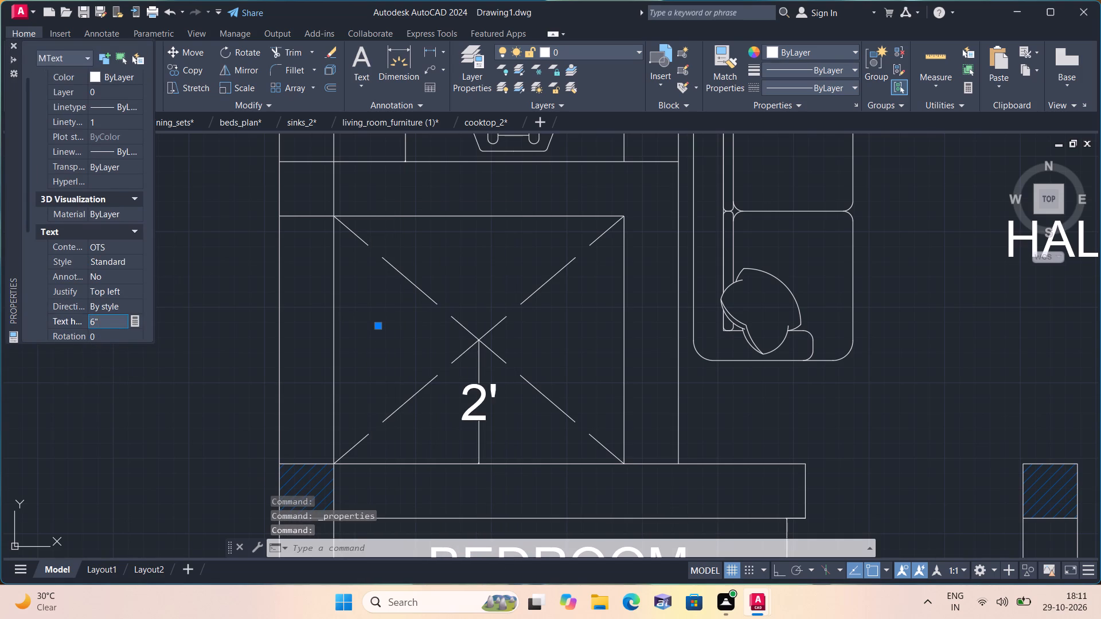
{"action": "key", "text": "Escape"}
{"action": "left_click", "coordinate": [13, 44]}
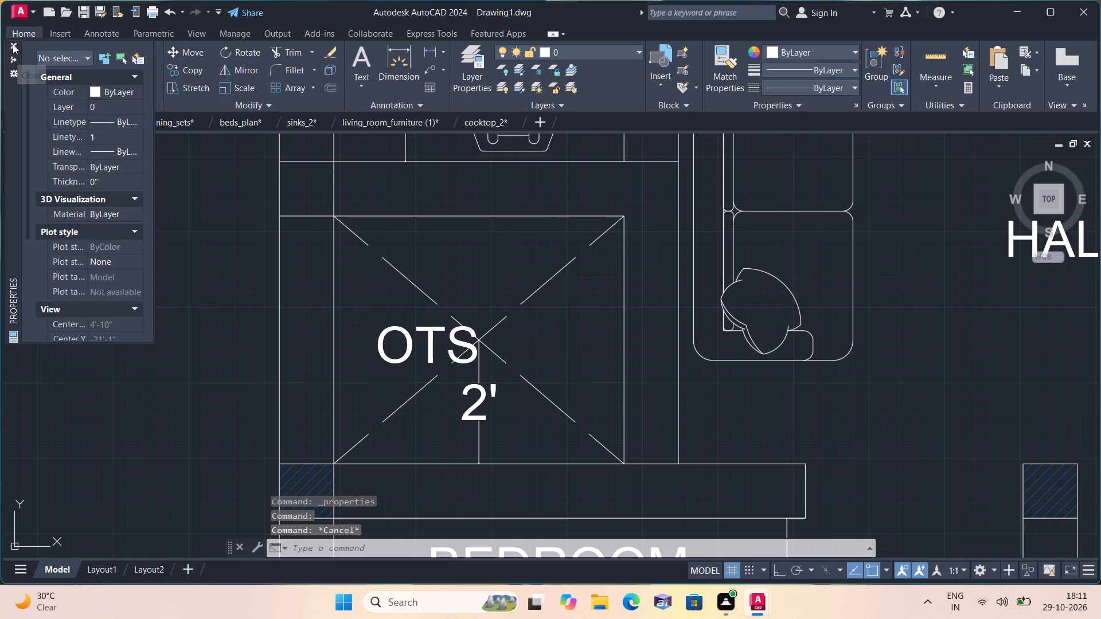
{"action": "key", "text": "Escape"}
Move the OTS label slightly west by its grip so it sits clear of the diagonals' crossing.
{"action": "left_click", "coordinate": [382, 330]}
{"action": "left_click", "coordinate": [381, 329]}
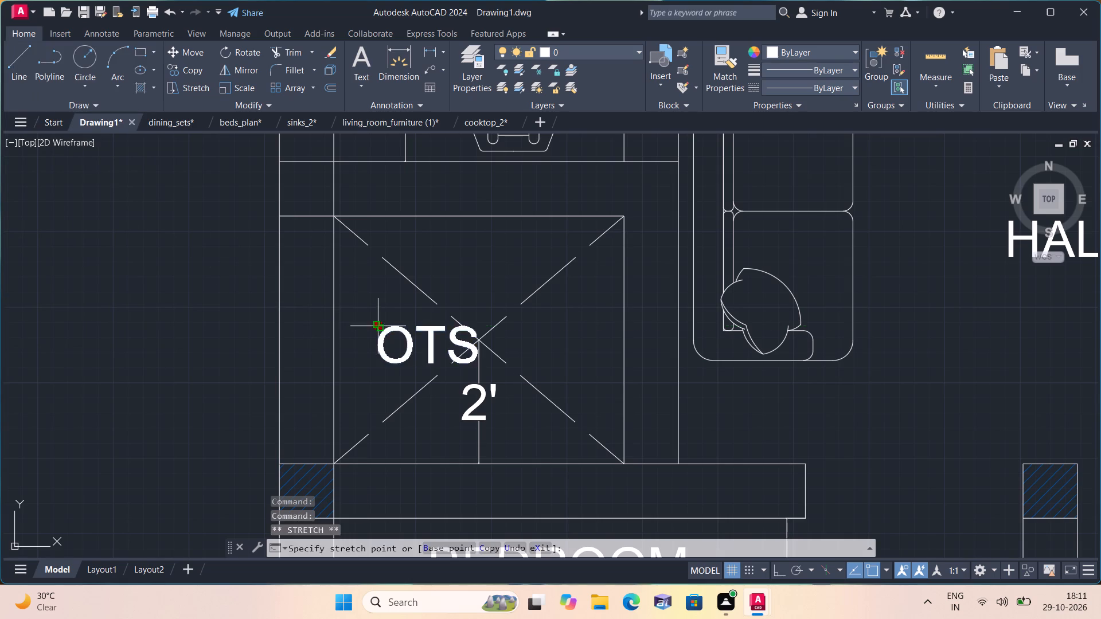
{"action": "left_click", "coordinate": [348, 318]}
{"action": "key", "text": "Escape"}
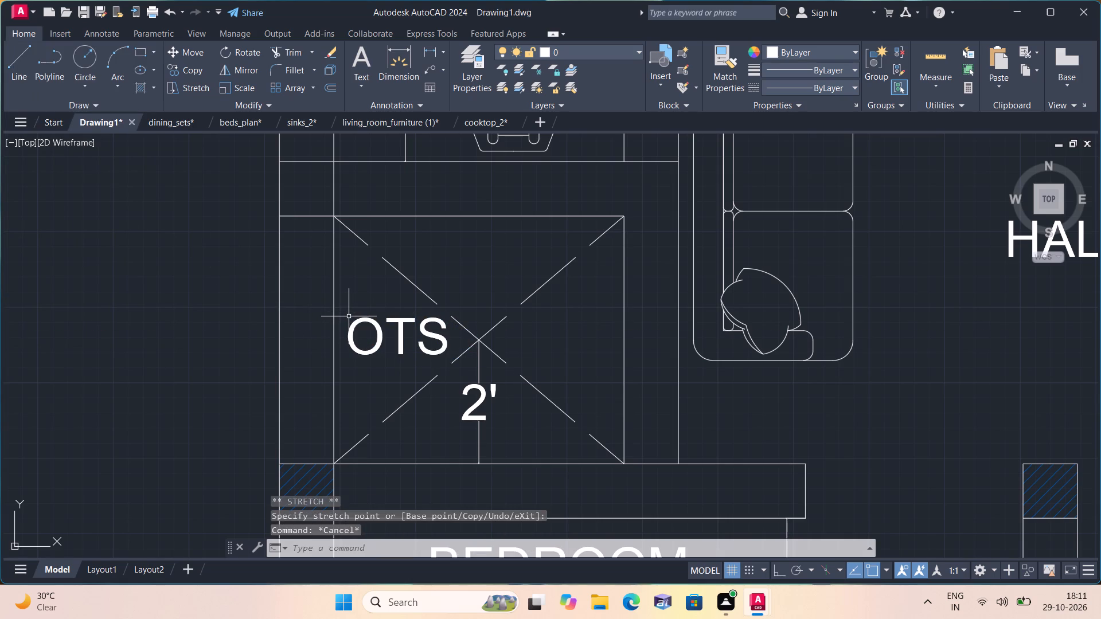
Close the reference drawings cooktop_2, living_room_furniture (1), sinks_2, beds_plan and dining_sets, leaving only Drawing1 open.
{"action": "scroll", "coordinate": [373, 364], "scroll_direction": "down", "scroll_amount": 3}
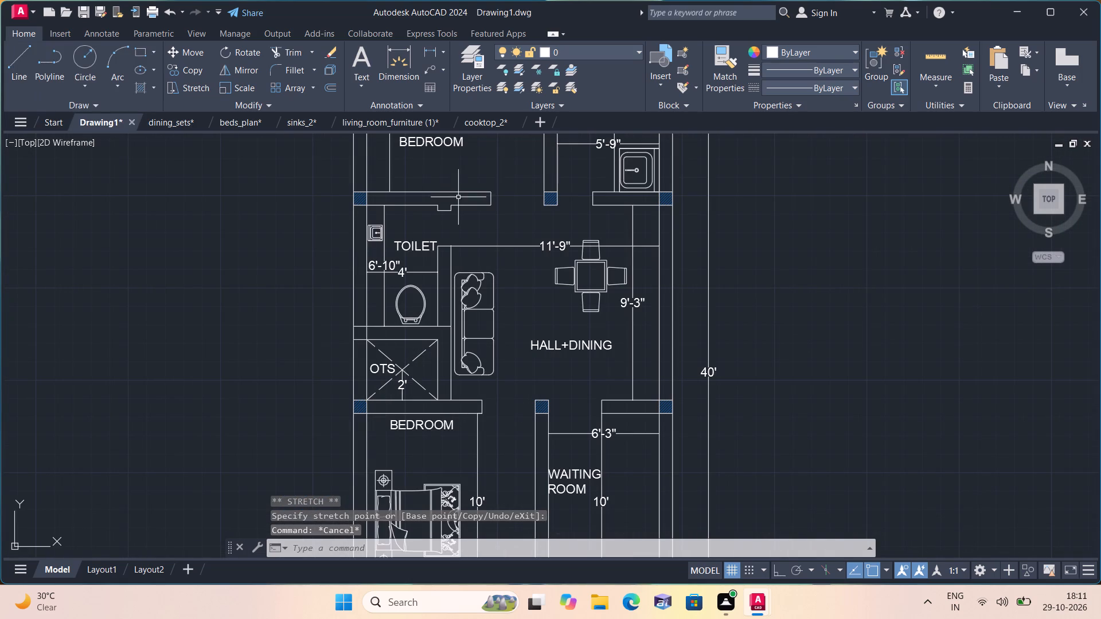
{"action": "left_click", "coordinate": [514, 120]}
{"action": "left_click", "coordinate": [550, 333]}
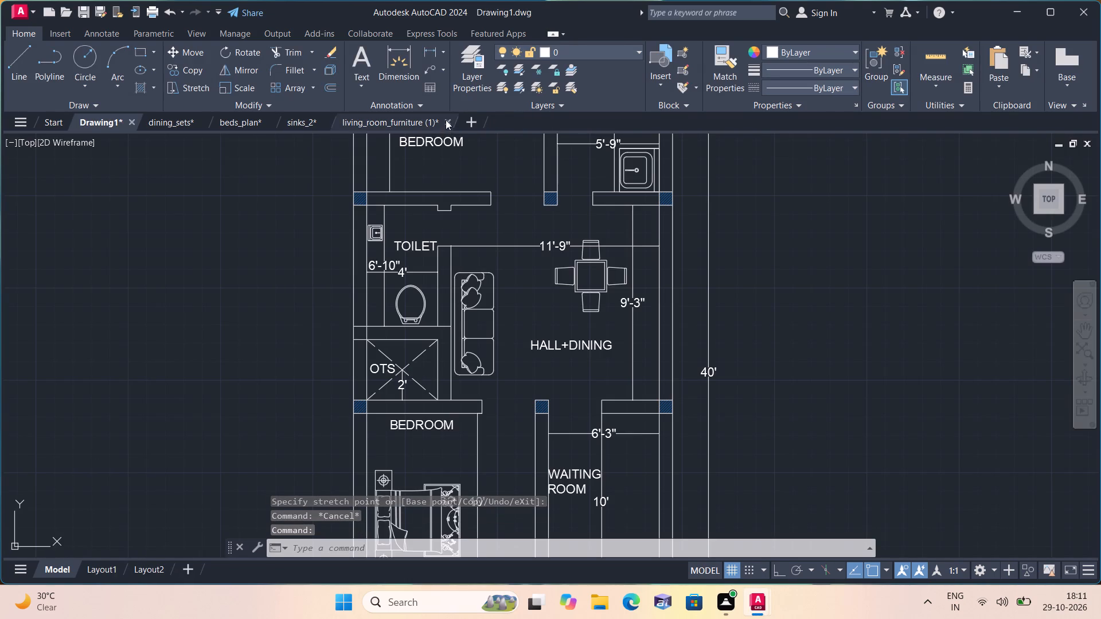
{"action": "left_click", "coordinate": [446, 120]}
{"action": "left_click", "coordinate": [521, 329]}
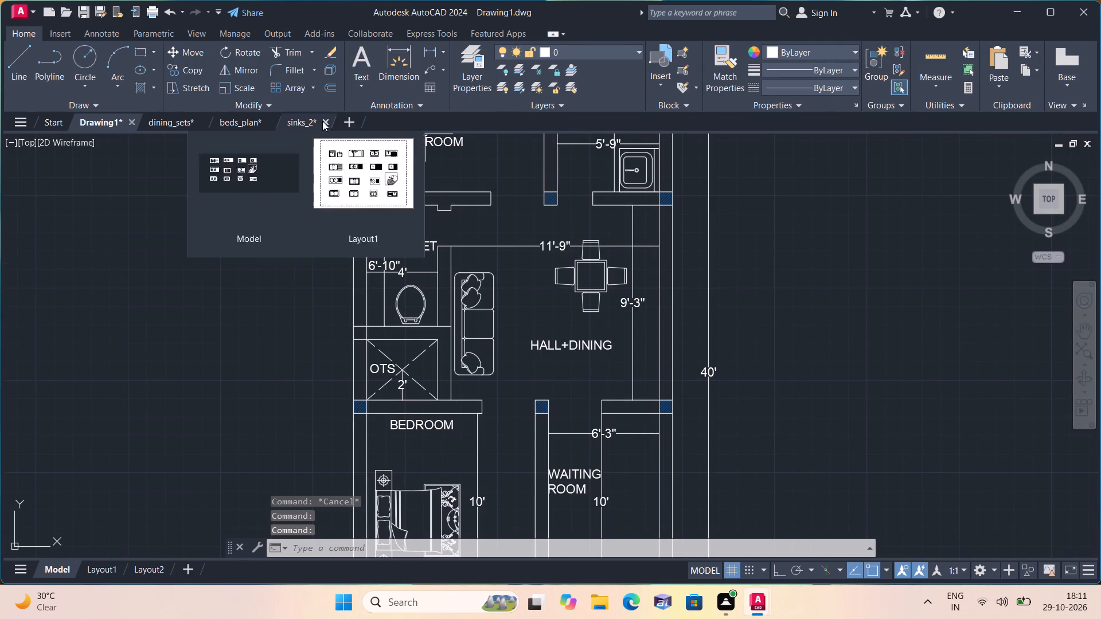
{"action": "left_click", "coordinate": [322, 121]}
{"action": "left_click", "coordinate": [529, 331]}
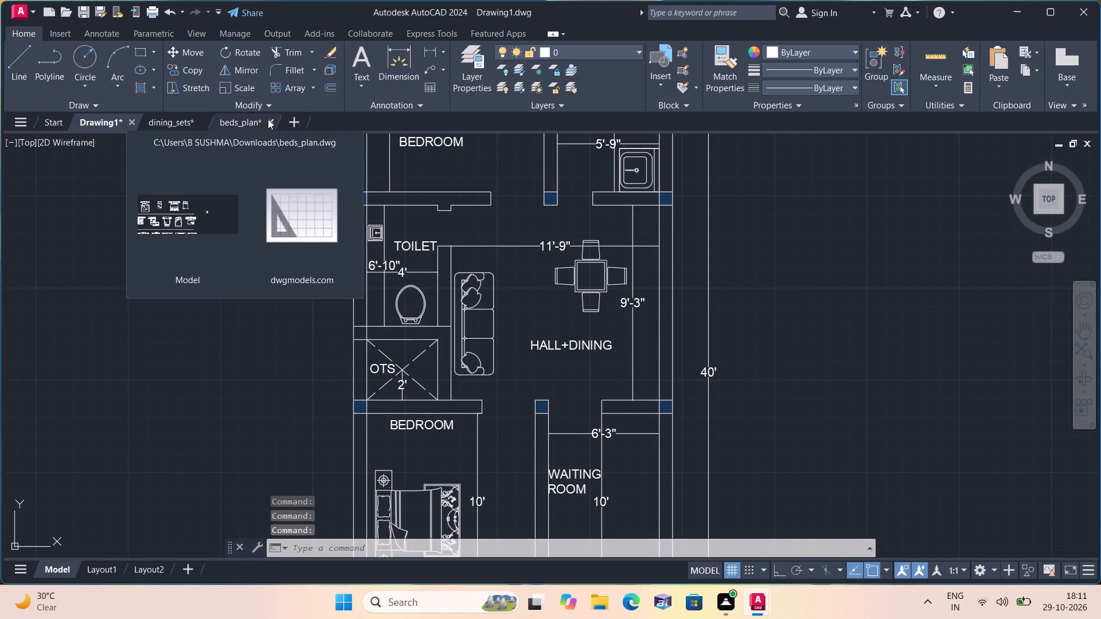
{"action": "left_click", "coordinate": [268, 119]}
{"action": "left_click", "coordinate": [525, 330]}
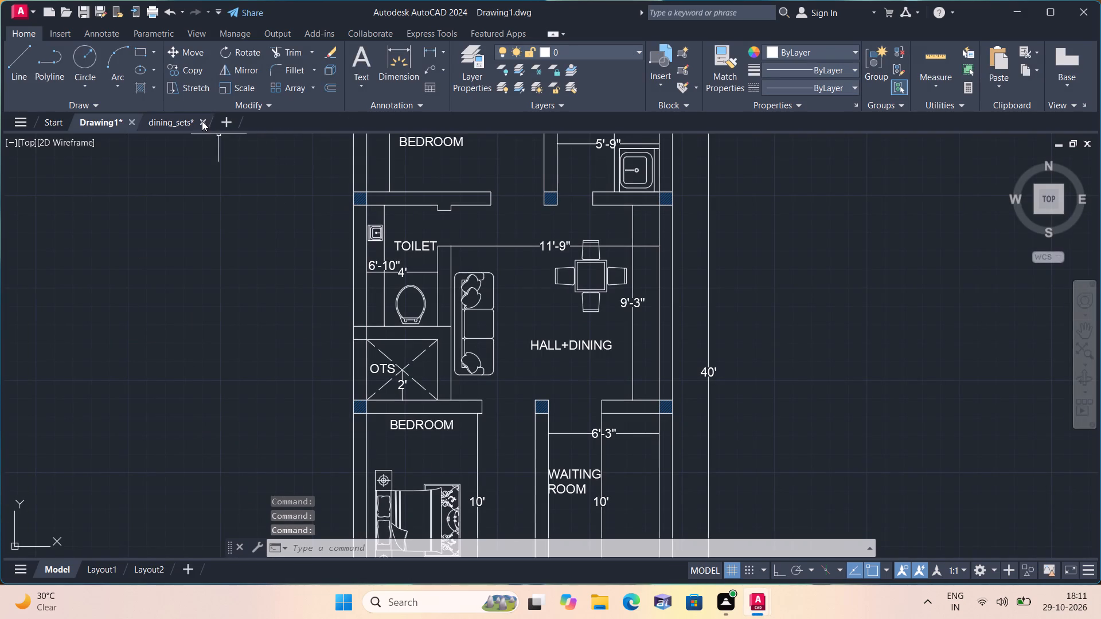
{"action": "left_click", "coordinate": [202, 121]}
{"action": "left_click", "coordinate": [529, 328]}
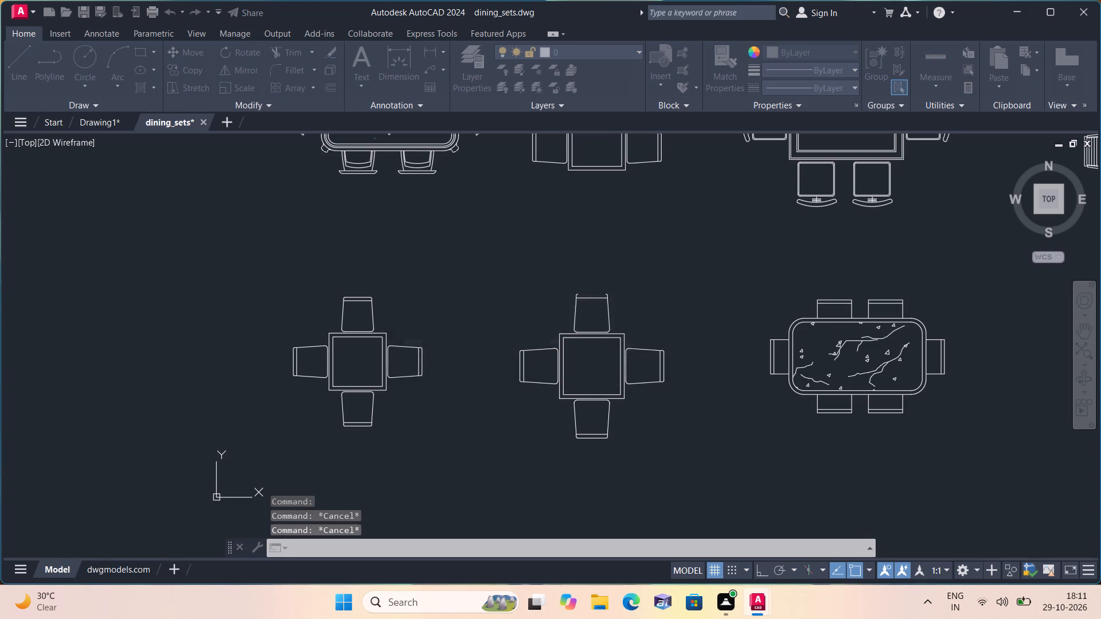
Examine the floor plan in Drawing1 as a whole, and the kitchen, northern bedroom, toilet and hall areas up close.
{"action": "scroll", "coordinate": [286, 252], "scroll_direction": "down", "scroll_amount": 1}
{"action": "scroll", "coordinate": [260, 246], "scroll_direction": "up", "scroll_amount": 1}
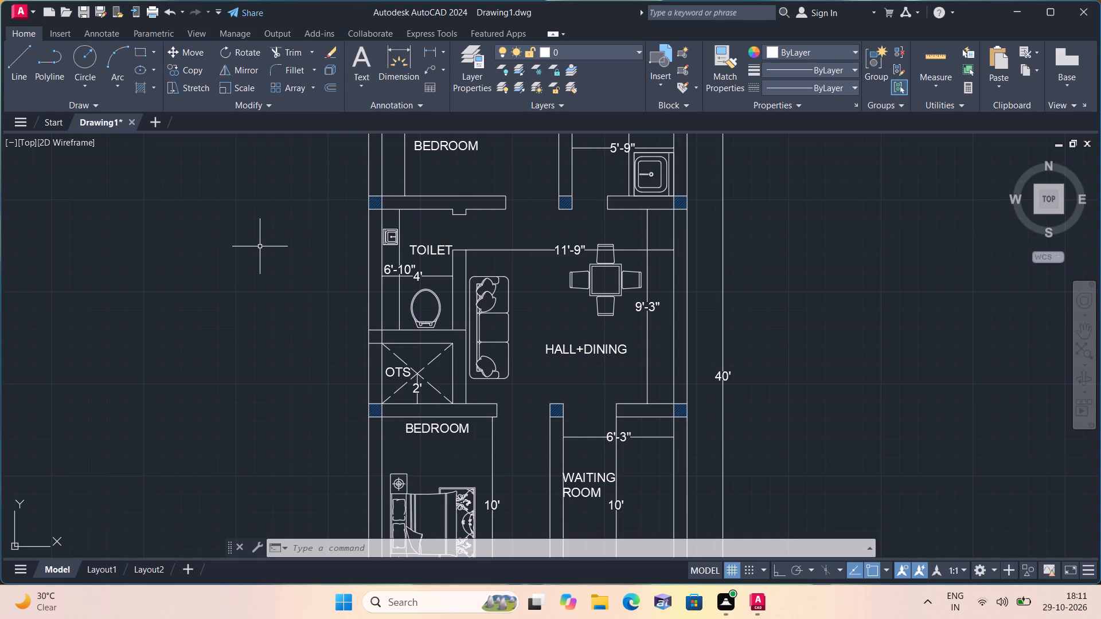
{"action": "scroll", "coordinate": [260, 246], "scroll_direction": "down", "scroll_amount": 1}
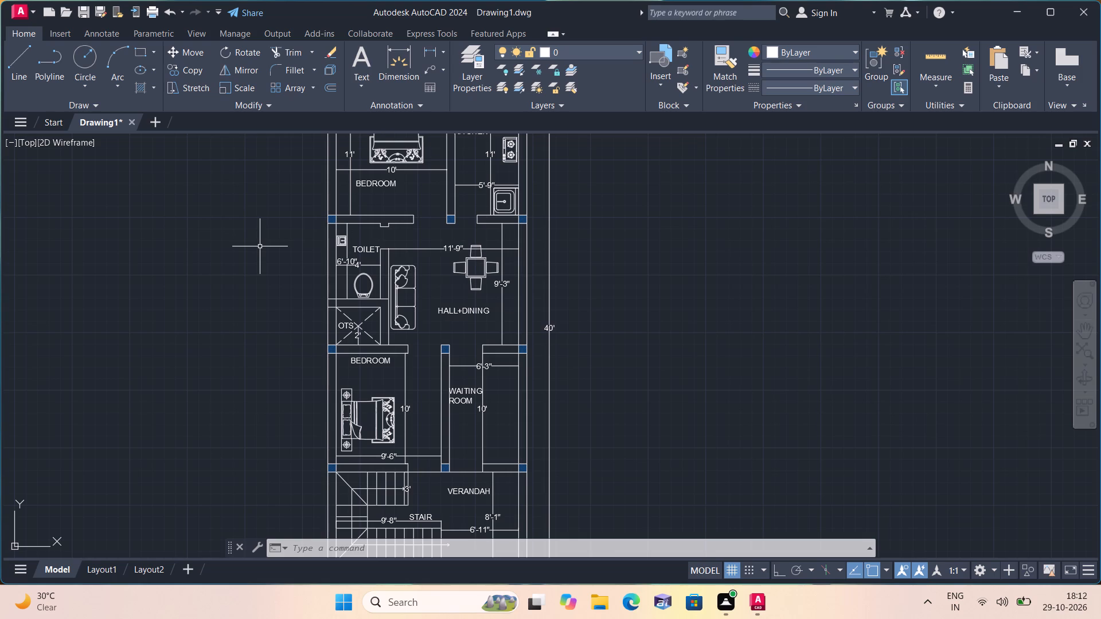
{"action": "scroll", "coordinate": [260, 246], "scroll_direction": "down", "scroll_amount": 1}
{"action": "middle_click_drag", "start_coordinate": [271, 269], "coordinate": [354, 307]}
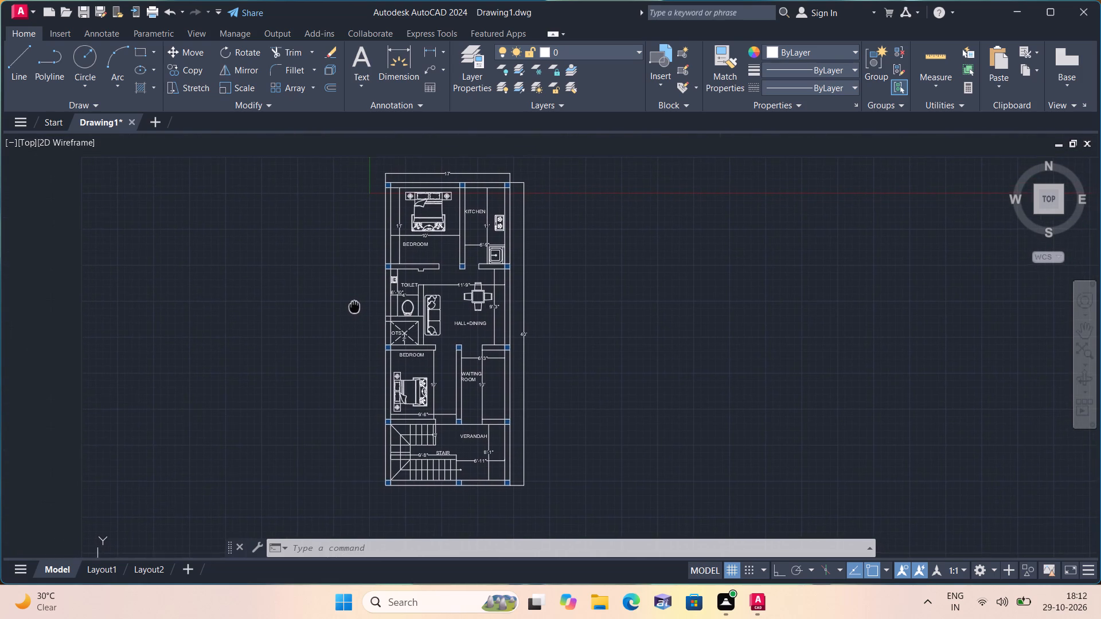
{"action": "middle_click_drag", "start_coordinate": [354, 307], "coordinate": [355, 307]}
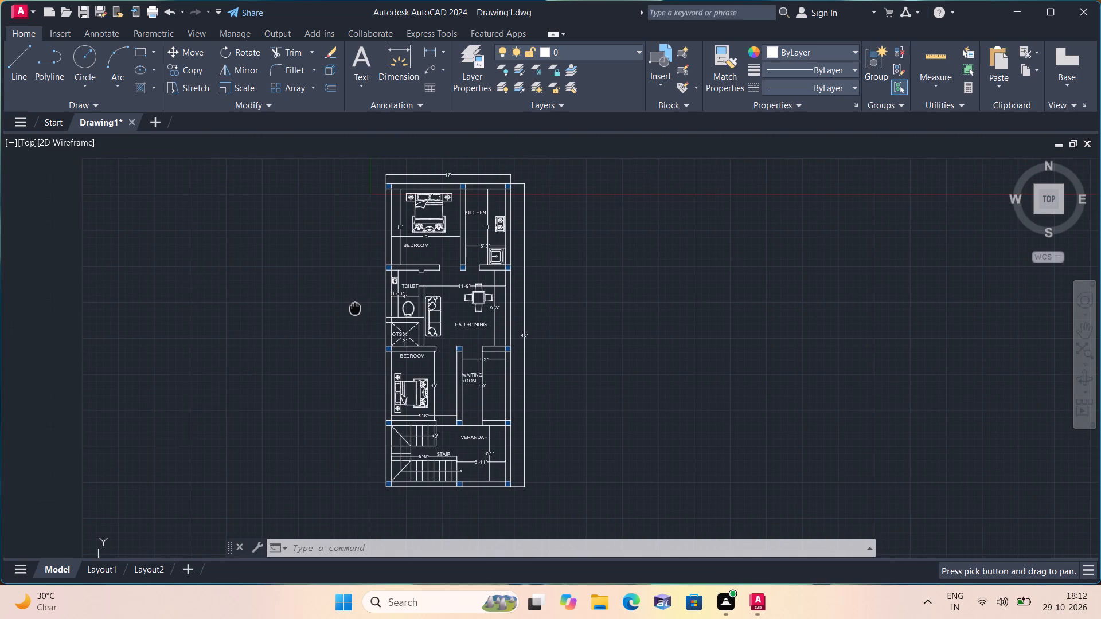
{"action": "scroll", "coordinate": [462, 235], "scroll_direction": "up", "scroll_amount": 2}
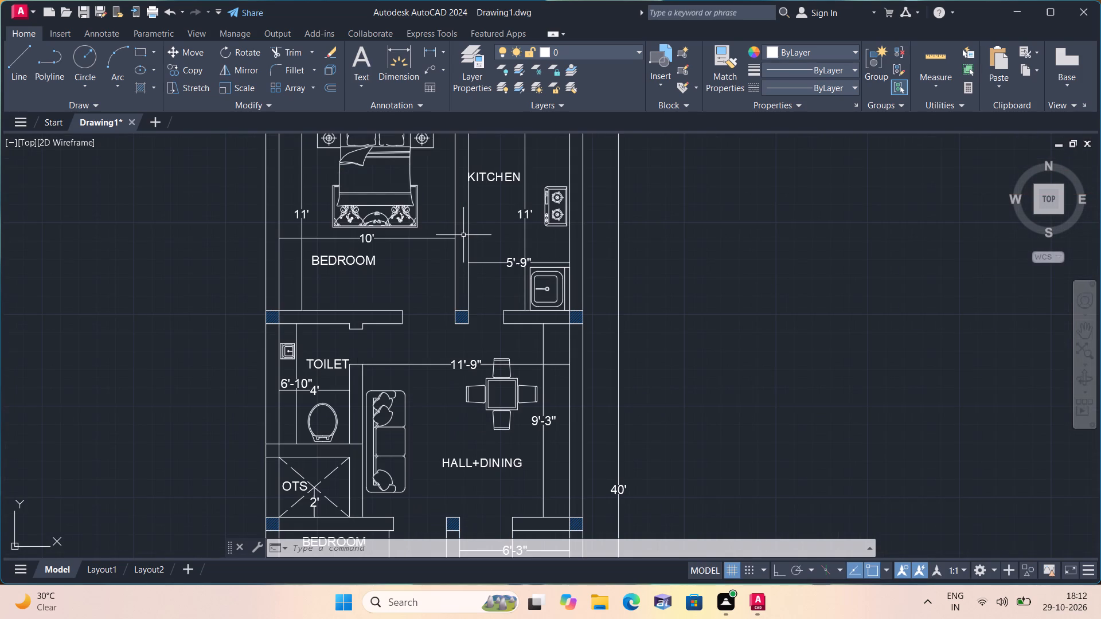
{"action": "scroll", "coordinate": [463, 235], "scroll_direction": "up", "scroll_amount": 1}
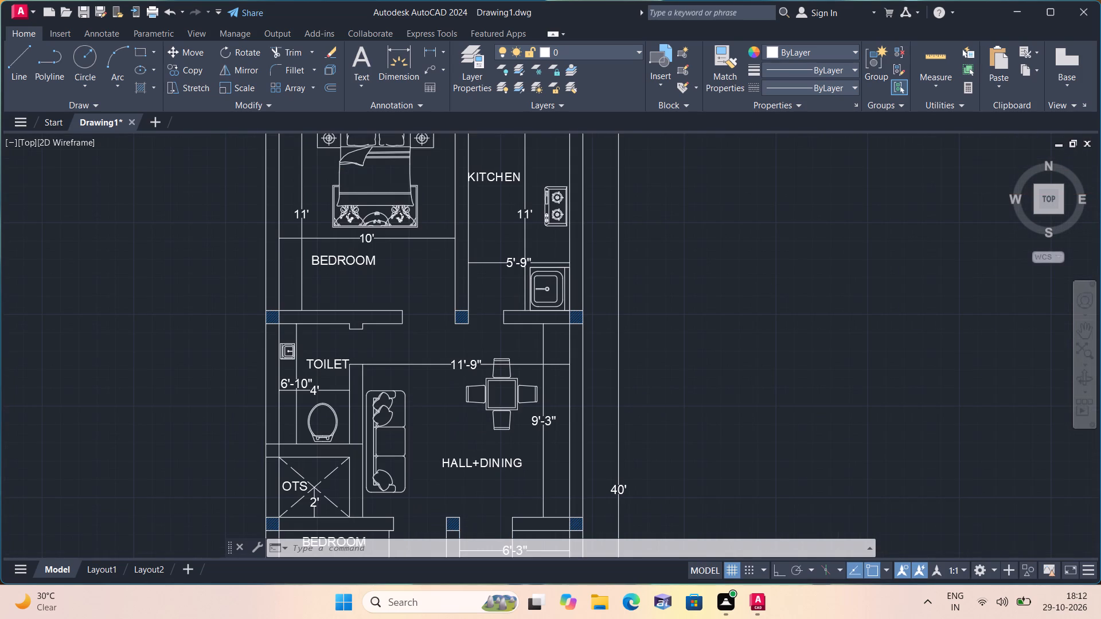
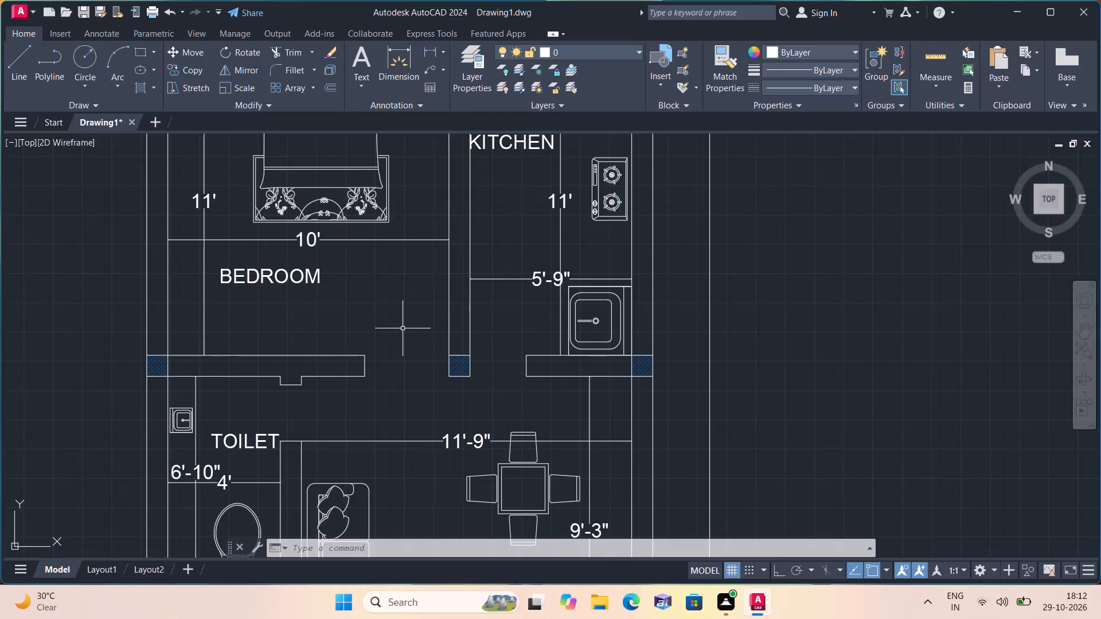
Examine the floor plan's rooms from the kitchen and bedroom through hall, toilet and OTS to the waiting room and stair.
{"action": "scroll", "coordinate": [425, 315], "scroll_direction": "down", "scroll_amount": 2}
{"action": "scroll", "coordinate": [411, 283], "scroll_direction": "up", "scroll_amount": 1}
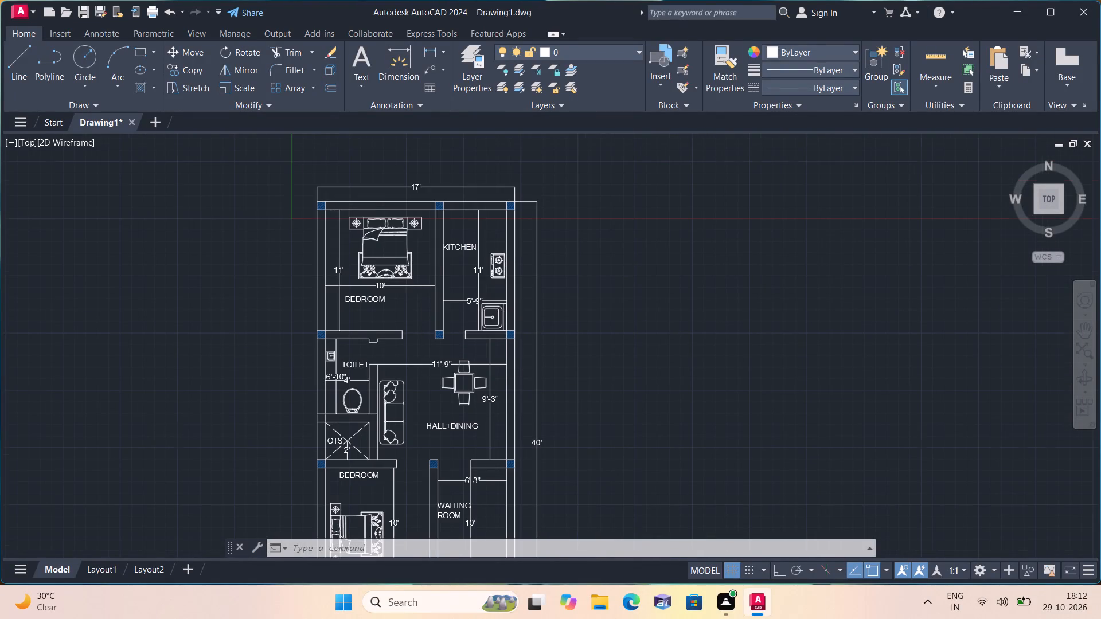
{"action": "middle_click_drag", "start_coordinate": [411, 322], "coordinate": [411, 259]}
{"action": "scroll", "coordinate": [411, 322], "scroll_direction": "down", "scroll_amount": 1}
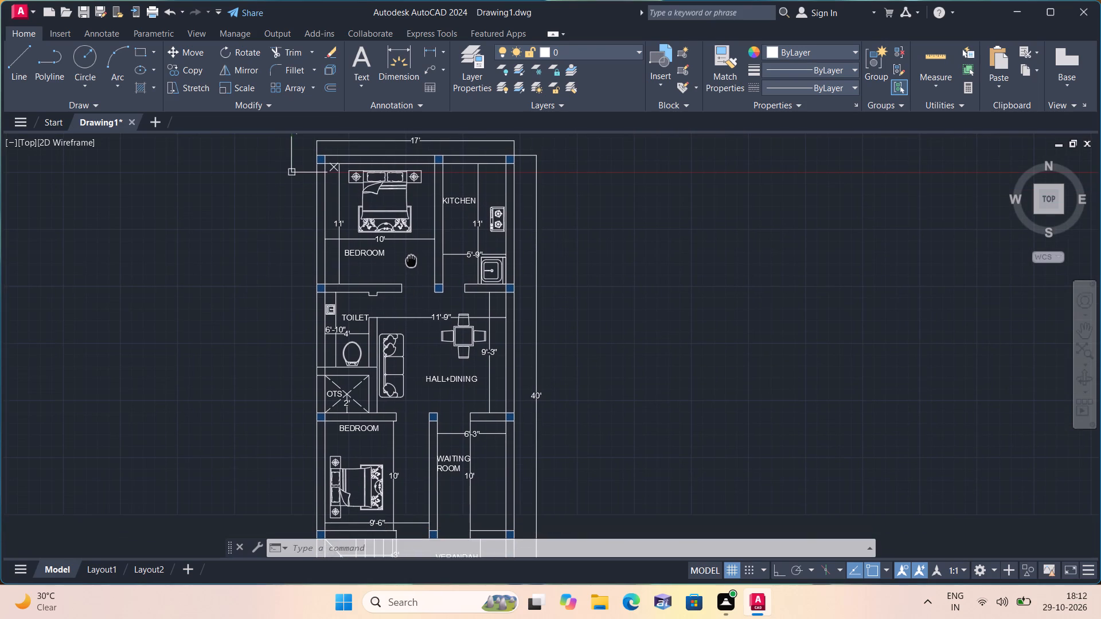
{"action": "middle_click_drag", "start_coordinate": [411, 259], "coordinate": [411, 258]}
{"action": "middle_click_drag", "start_coordinate": [416, 401], "coordinate": [406, 355]}
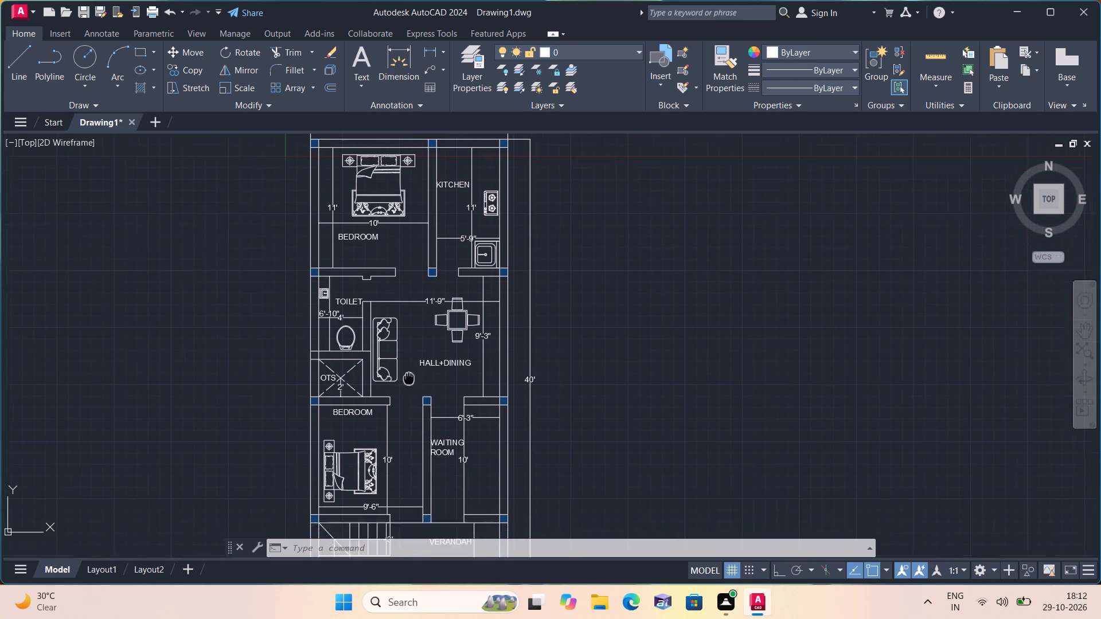
{"action": "middle_click_drag", "start_coordinate": [406, 355], "coordinate": [406, 315]}
{"action": "scroll", "coordinate": [416, 342], "scroll_direction": "down", "scroll_amount": 1}
{"action": "scroll", "coordinate": [513, 315], "scroll_direction": "down", "scroll_amount": 5}
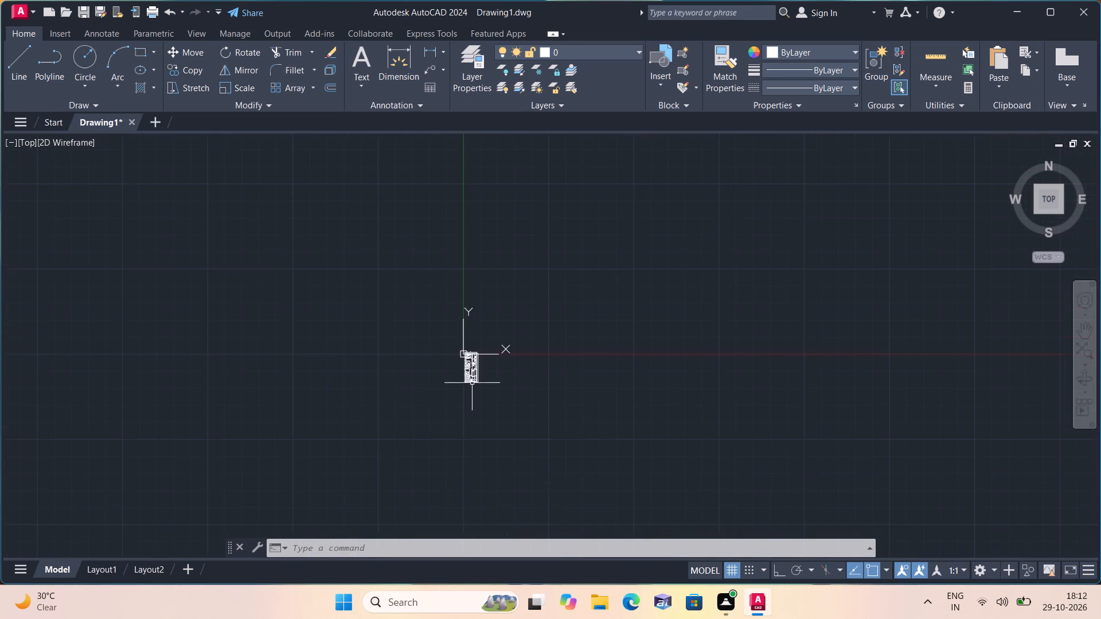
{"action": "scroll", "coordinate": [532, 308], "scroll_direction": "up", "scroll_amount": 1}
{"action": "scroll", "coordinate": [503, 316], "scroll_direction": "down", "scroll_amount": 1}
{"action": "middle_click_drag", "start_coordinate": [501, 319], "coordinate": [409, 450]}
{"action": "middle_click_drag", "start_coordinate": [345, 499], "coordinate": [361, 456]}
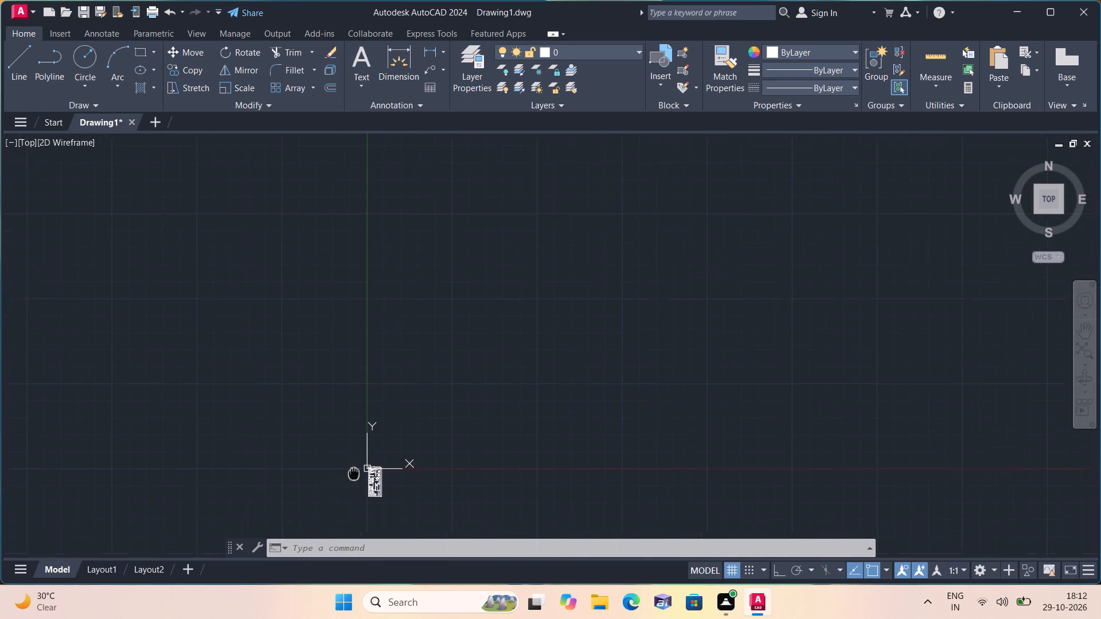
{"action": "middle_click_drag", "start_coordinate": [361, 456], "coordinate": [452, 291]}
{"action": "scroll", "coordinate": [454, 290], "scroll_direction": "up", "scroll_amount": 3}
{"action": "scroll", "coordinate": [588, 254], "scroll_direction": "up", "scroll_amount": 3}
{"action": "scroll", "coordinate": [494, 227], "scroll_direction": "up", "scroll_amount": 2}
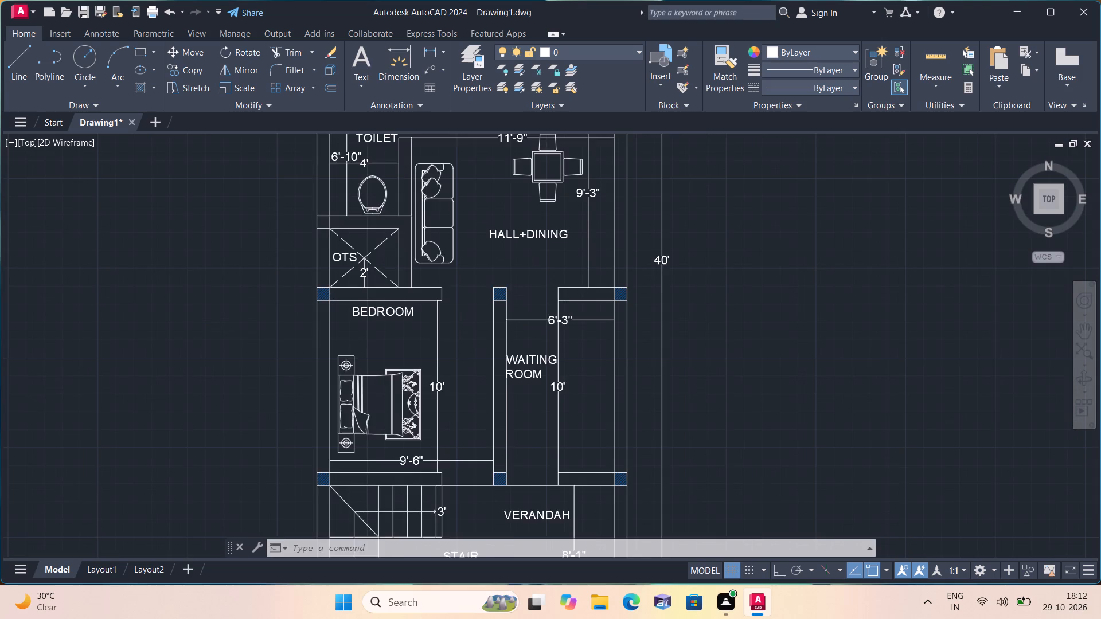
{"action": "middle_click_drag", "start_coordinate": [428, 240], "coordinate": [438, 353]}
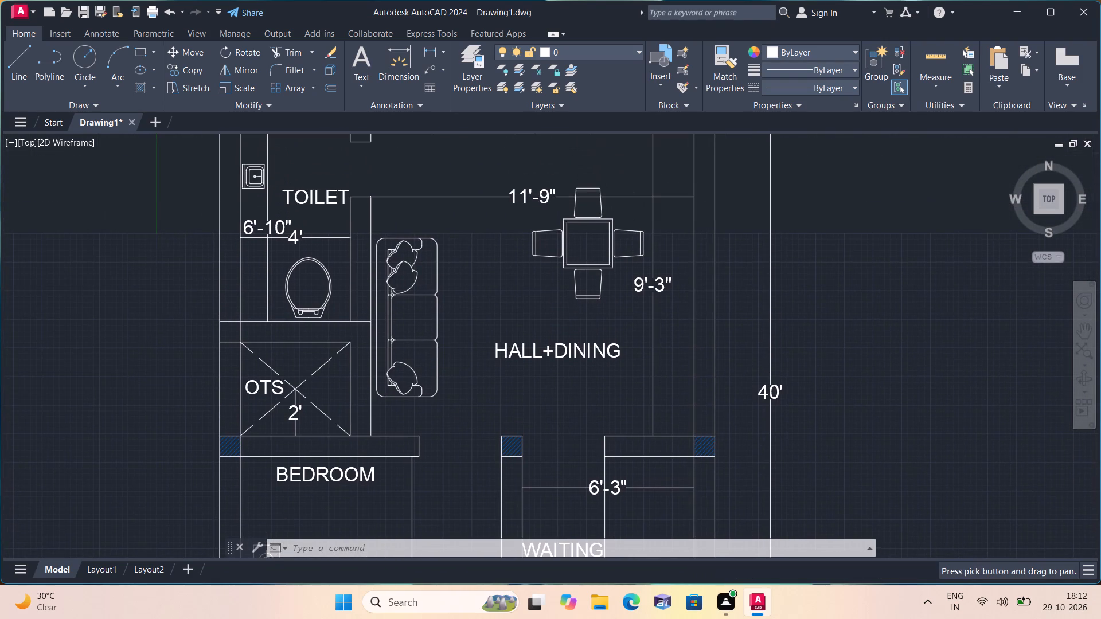
{"action": "middle_click_drag", "start_coordinate": [482, 408], "coordinate": [459, 222]}
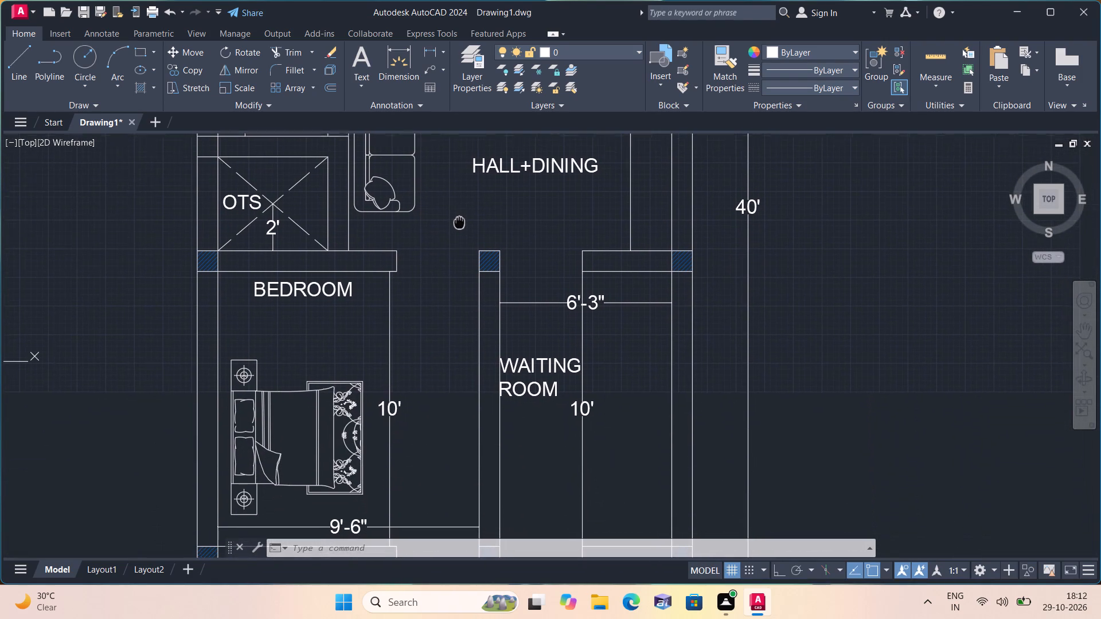
{"action": "middle_click_drag", "start_coordinate": [459, 222], "coordinate": [444, 327]}
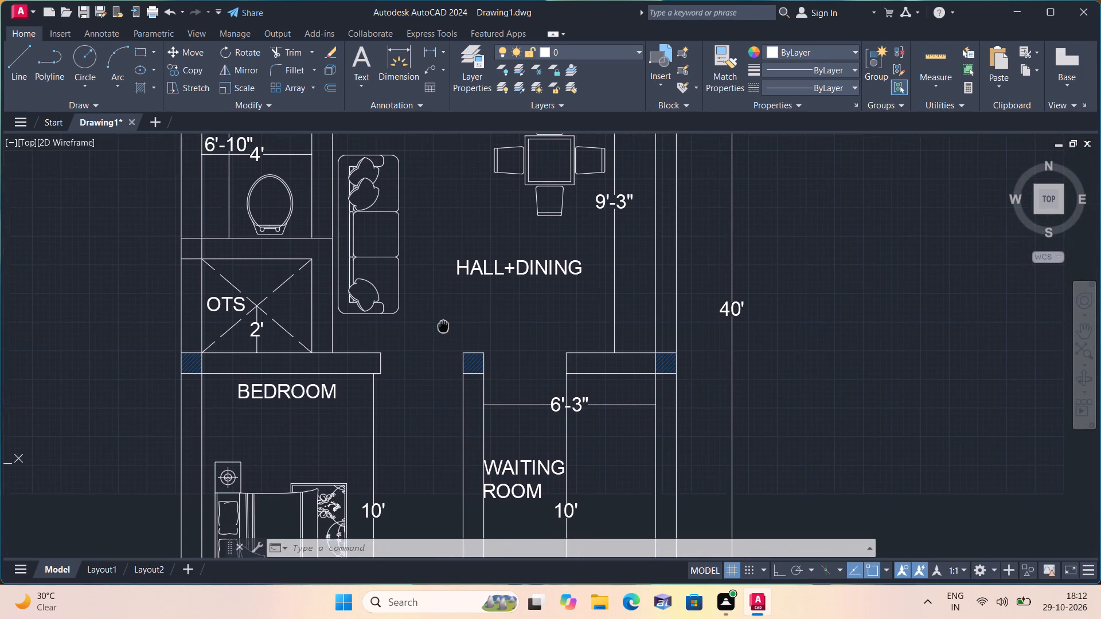
{"action": "middle_click_drag", "start_coordinate": [444, 327], "coordinate": [446, 335]}
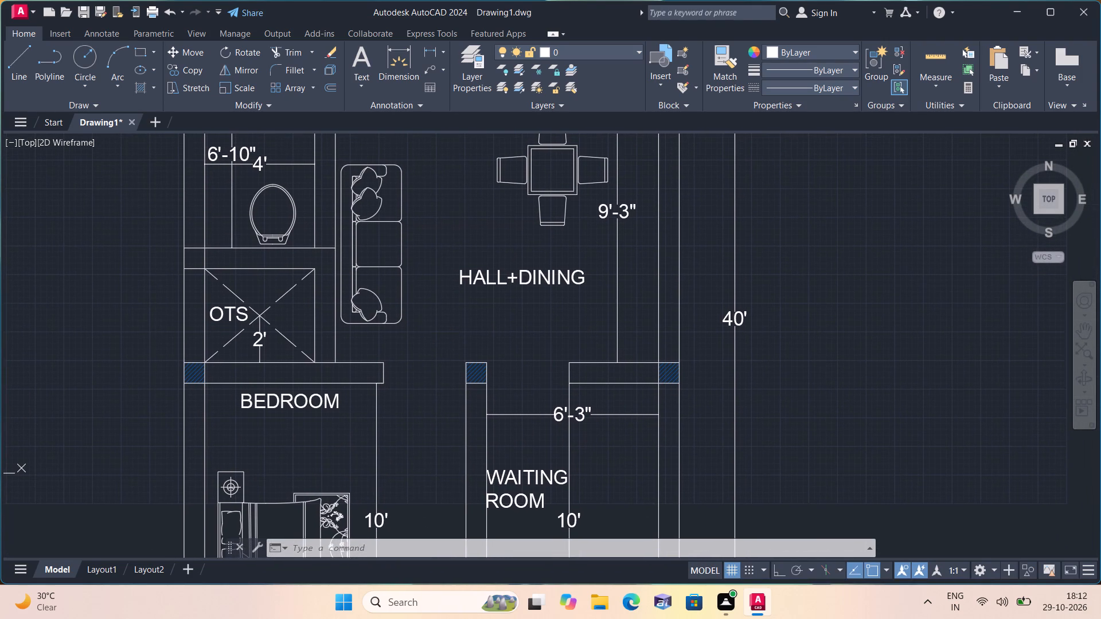
Copy the three-seat sofa from the hall into the empty space outside the plan, beyond the 40' dimension.
{"action": "scroll", "coordinate": [446, 335], "scroll_direction": "down", "scroll_amount": 1}
{"action": "middle_click_drag", "start_coordinate": [451, 339], "coordinate": [485, 308]}
{"action": "scroll", "coordinate": [475, 282], "scroll_direction": "up", "scroll_amount": 1}
{"action": "scroll", "coordinate": [425, 283], "scroll_direction": "up", "scroll_amount": 2}
{"action": "left_click", "coordinate": [460, 302]}
{"action": "middle_click_drag", "start_coordinate": [423, 260], "coordinate": [462, 387]}
{"action": "scroll", "coordinate": [419, 263], "scroll_direction": "down", "scroll_amount": 1}
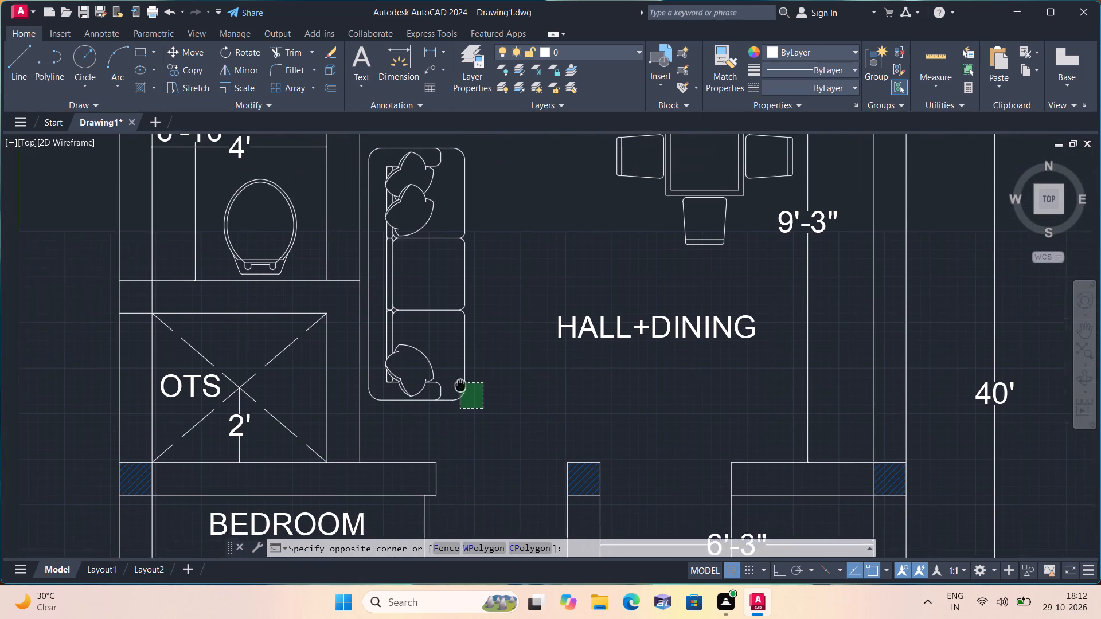
{"action": "middle_click_drag", "start_coordinate": [462, 387], "coordinate": [463, 392]}
{"action": "left_click", "coordinate": [373, 151]}
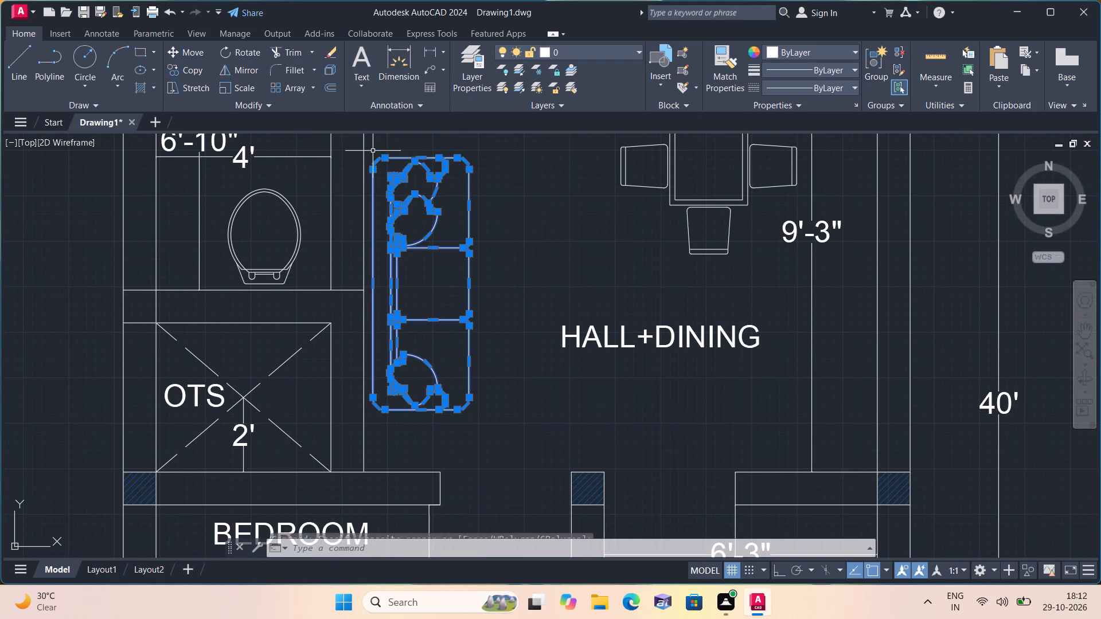
{"action": "left_click", "coordinate": [187, 61]}
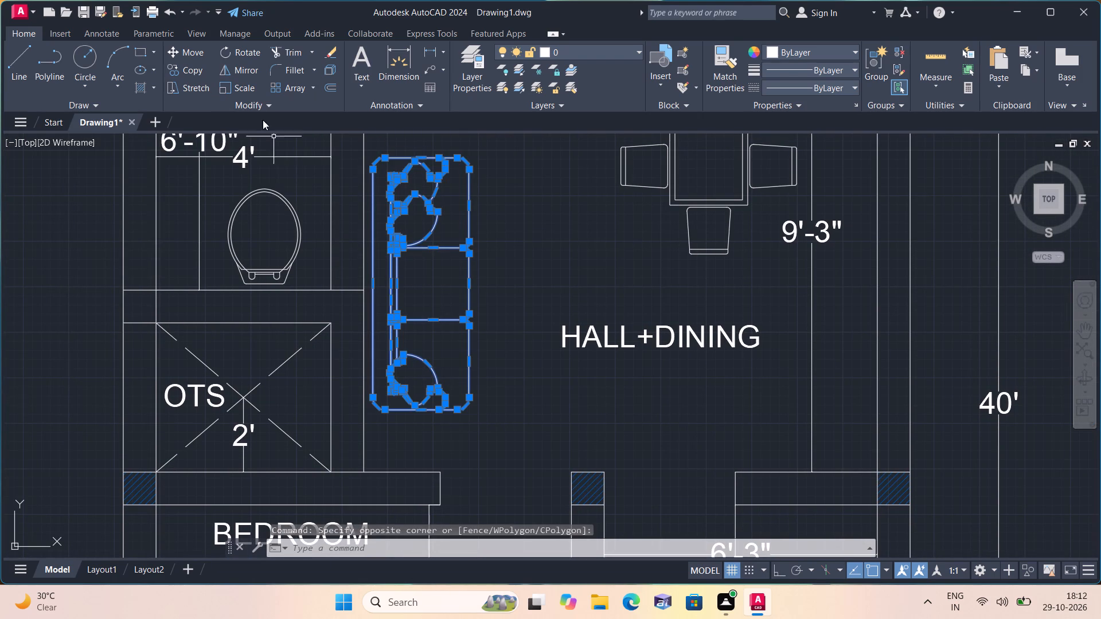
{"action": "left_click", "coordinate": [193, 69]}
{"action": "left_click", "coordinate": [428, 279]}
{"action": "scroll", "coordinate": [439, 304], "scroll_direction": "down", "scroll_amount": 1}
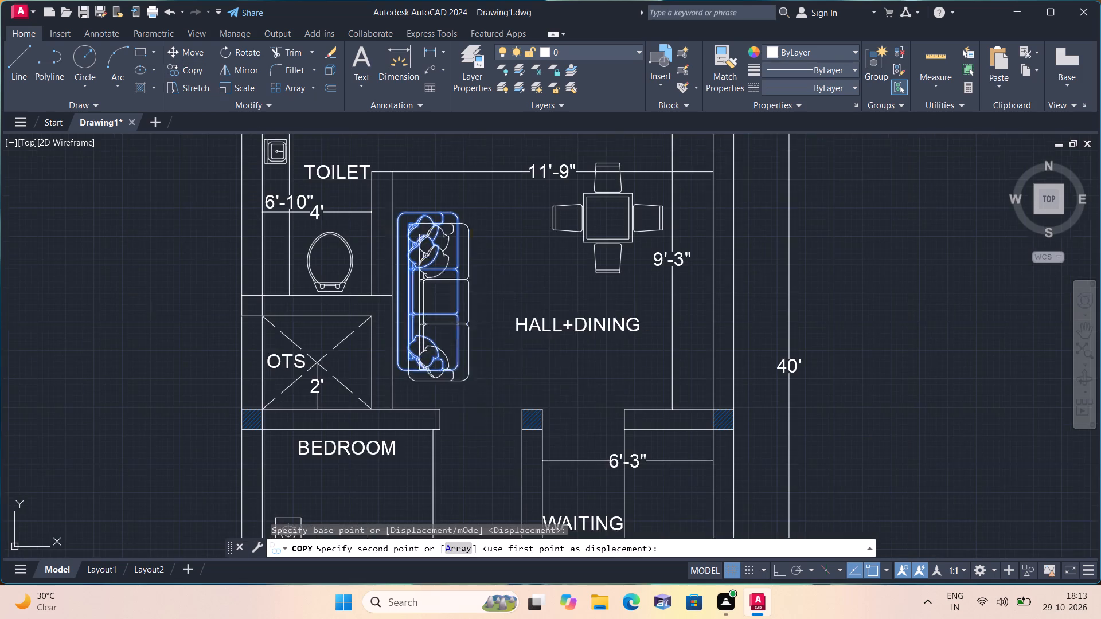
{"action": "middle_click_drag", "start_coordinate": [610, 389], "coordinate": [471, 316]}
{"action": "left_click", "coordinate": [828, 357]}
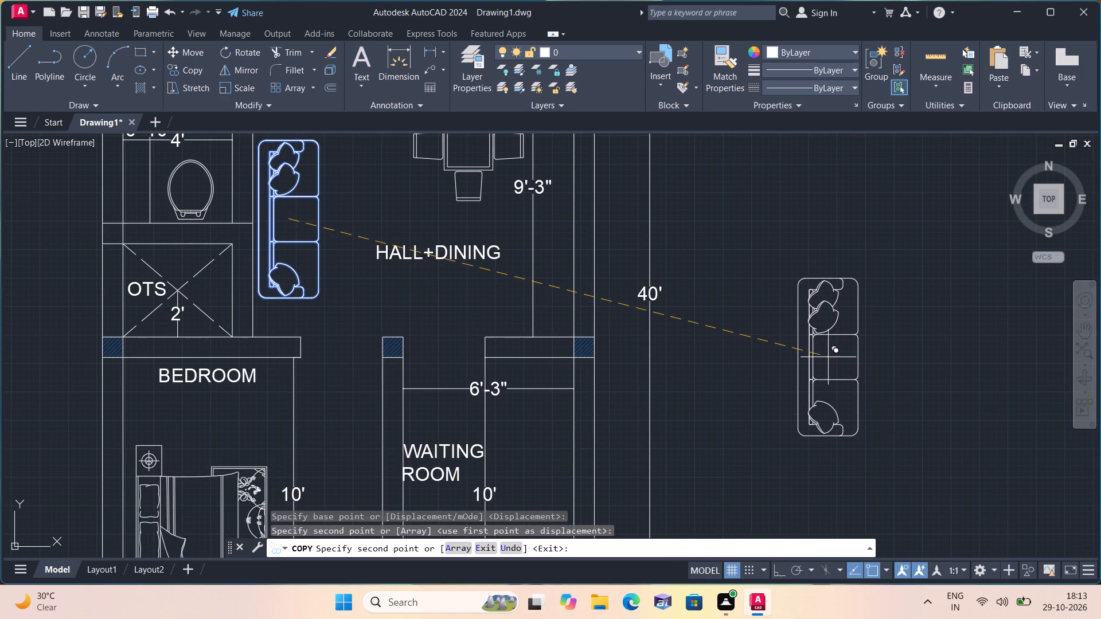
{"action": "key", "text": "Escape"}
Mirror the copied sofa about a vertical line between it and the plan, with Ortho on and the source objects kept.
{"action": "left_click_drag", "start_coordinate": [881, 453], "coordinate": [869, 434]}
{"action": "left_click", "coordinate": [739, 231]}
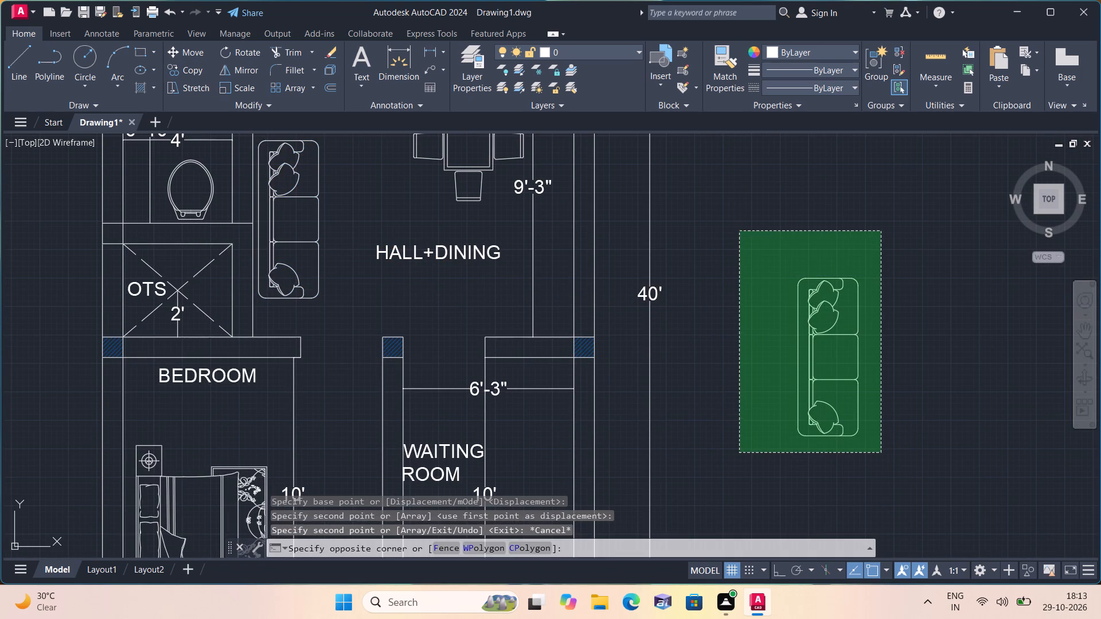
{"action": "left_click", "coordinate": [247, 65]}
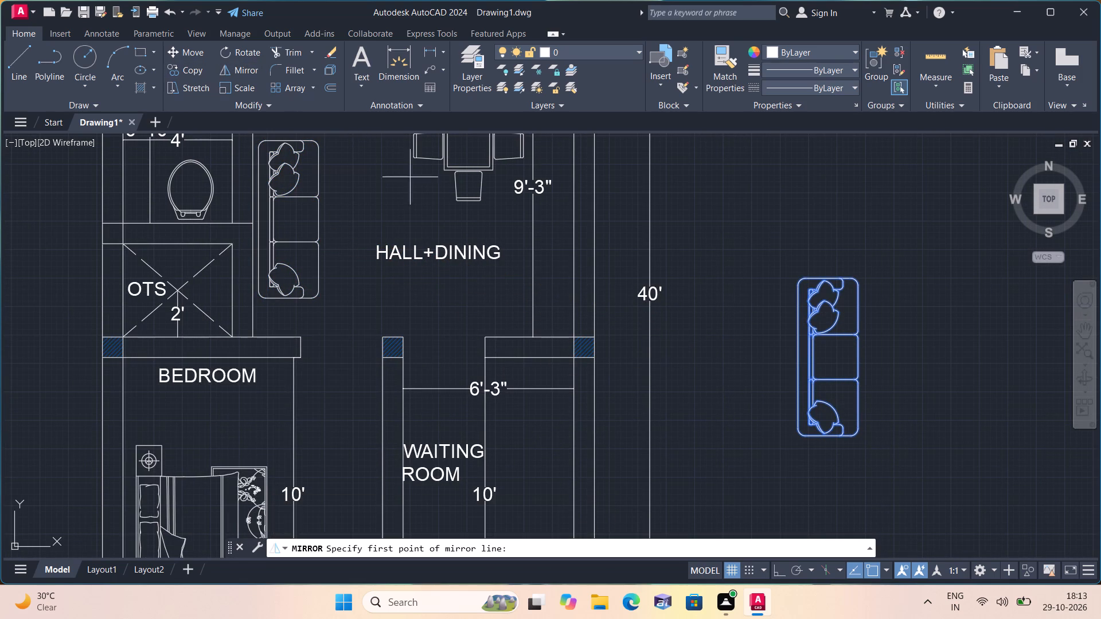
{"action": "key", "text": "F8"}
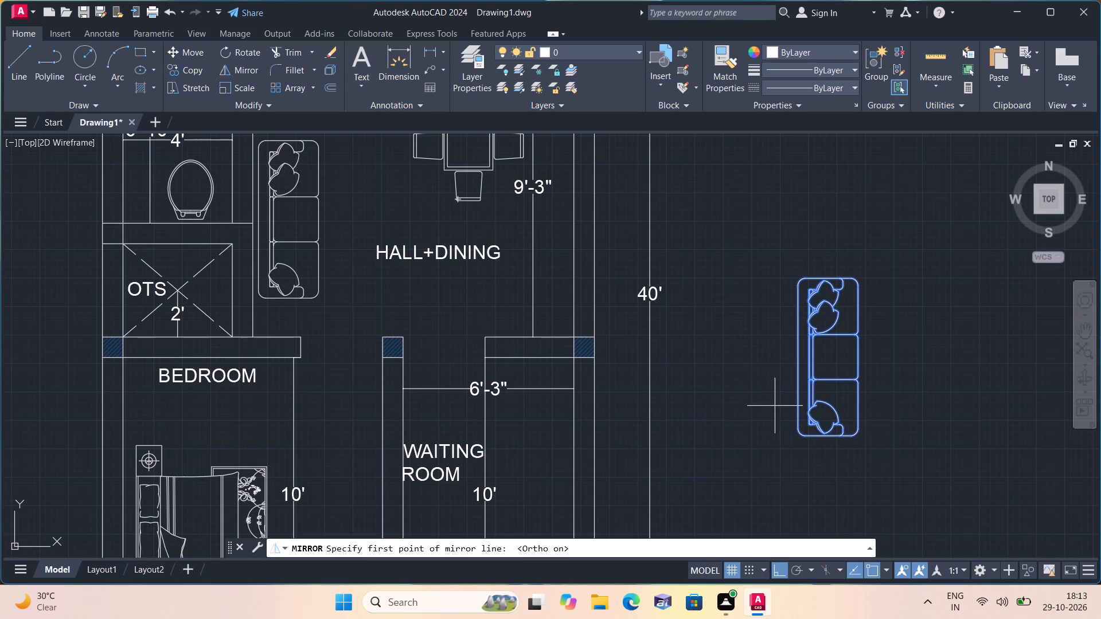
{"action": "left_click", "coordinate": [775, 406]}
{"action": "left_click", "coordinate": [750, 270]}
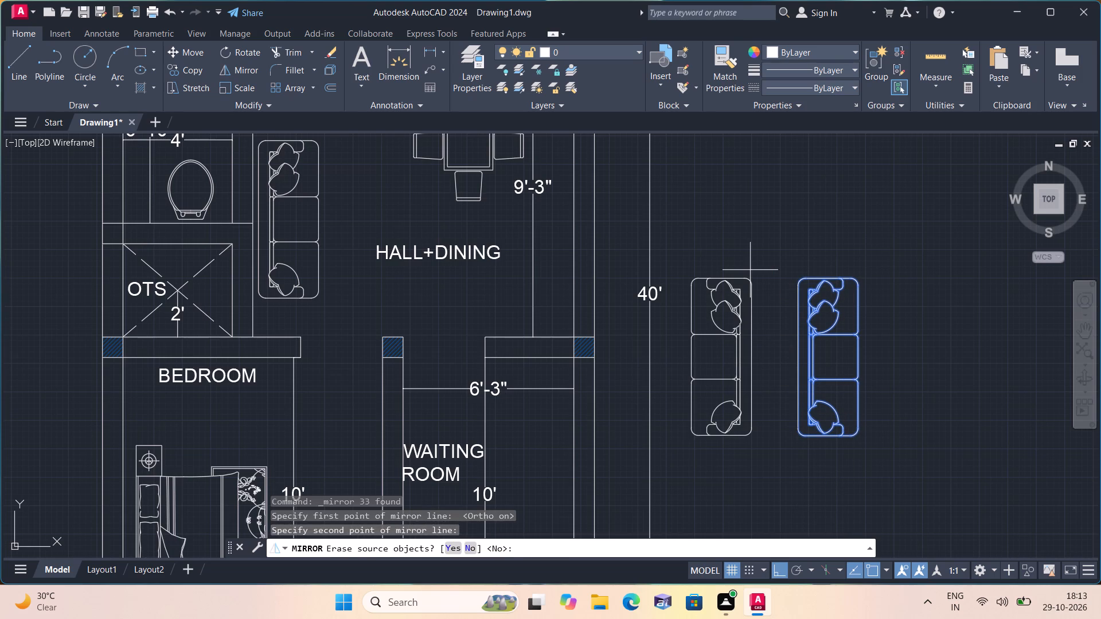
{"action": "type", "text": "n"}
{"action": "key", "text": "space"}
Delete the unmirrored sofa copy outside the plan.
{"action": "left_click_drag", "start_coordinate": [776, 258], "coordinate": [782, 271]}
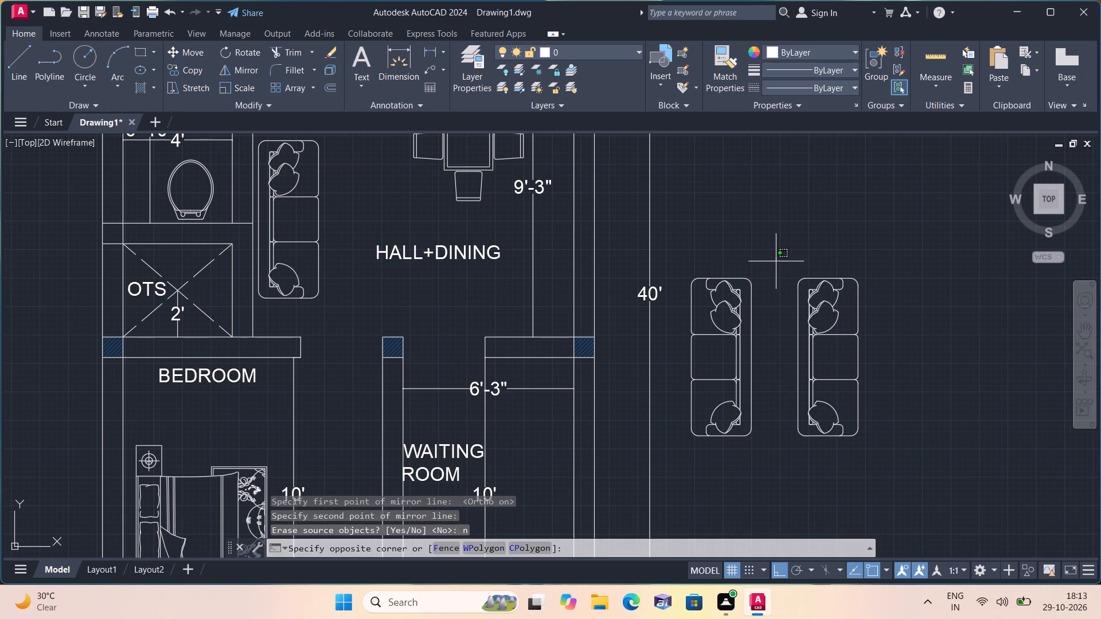
{"action": "left_click", "coordinate": [905, 459]}
{"action": "key", "text": "Delete"}
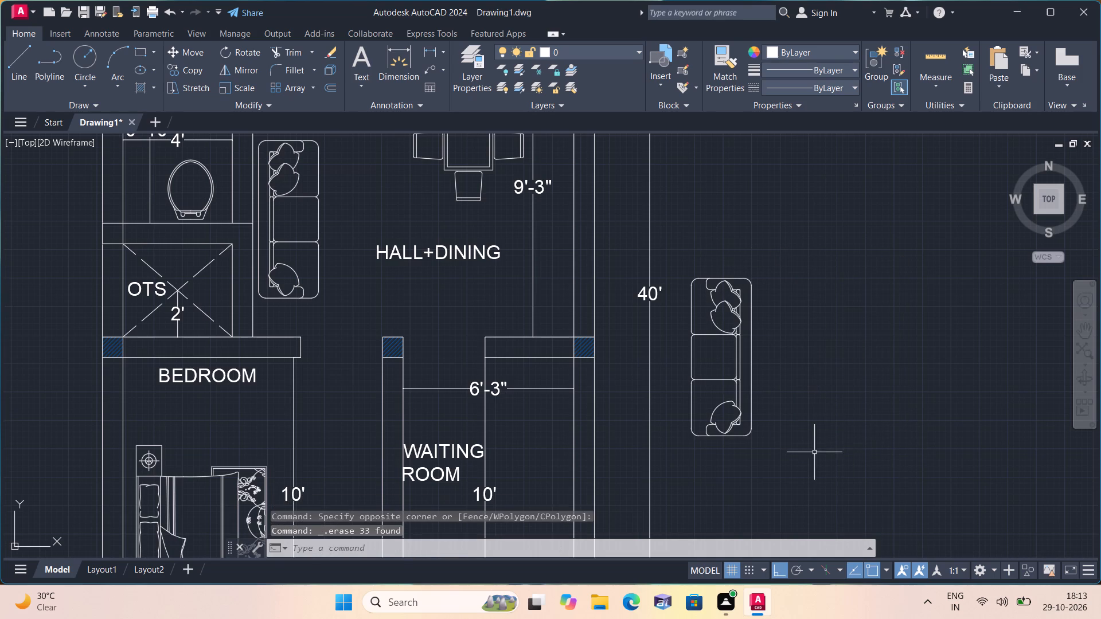
Move the mirrored sofa into the waiting room, with its back towards the outer wall and Ortho off.
{"action": "left_click_drag", "start_coordinate": [813, 452], "coordinate": [803, 445]}
{"action": "left_click", "coordinate": [677, 255]}
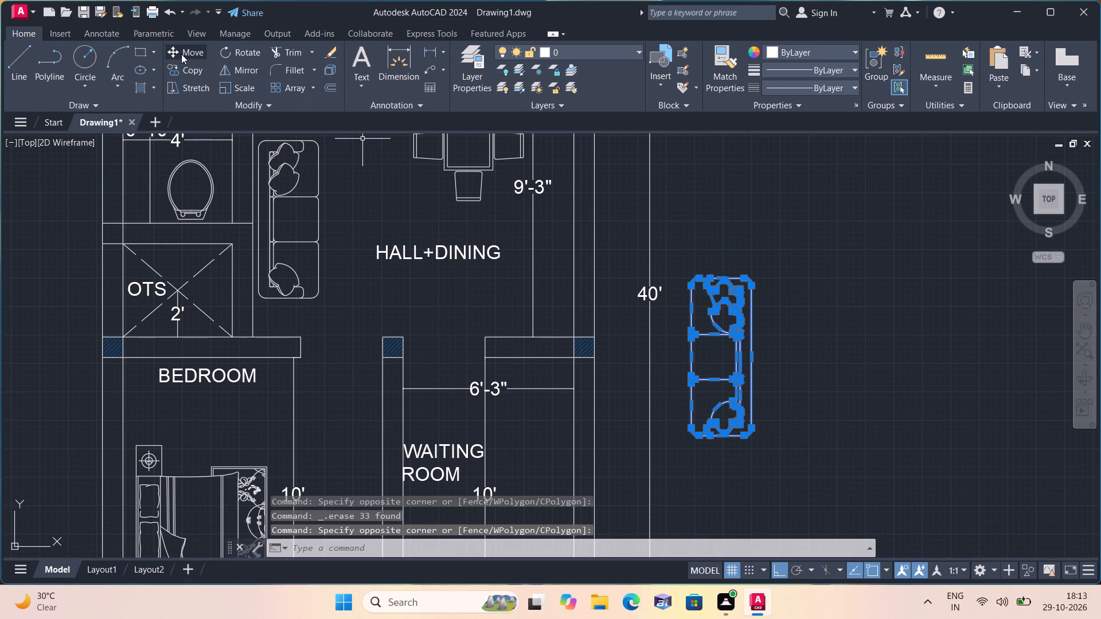
{"action": "left_click", "coordinate": [181, 52]}
{"action": "left_click", "coordinate": [713, 359]}
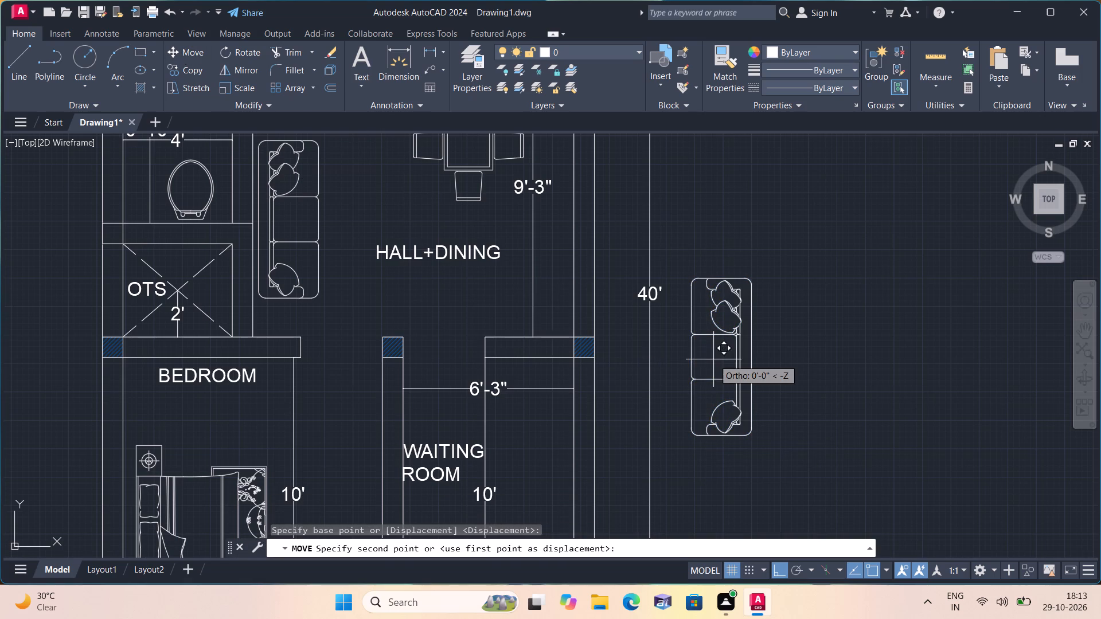
{"action": "key", "text": "F8"}
{"action": "scroll", "coordinate": [637, 412], "scroll_direction": "down", "scroll_amount": 1}
{"action": "middle_click_drag", "start_coordinate": [635, 412], "coordinate": [601, 243]}
{"action": "scroll", "coordinate": [567, 302], "scroll_direction": "up", "scroll_amount": 2}
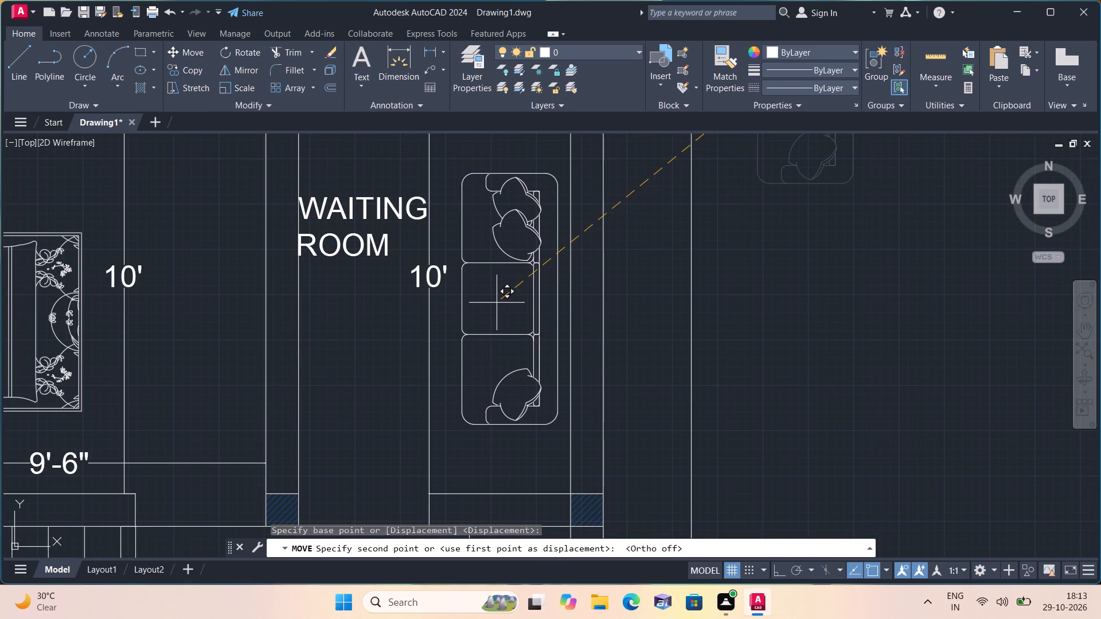
{"action": "left_click", "coordinate": [497, 303]}
Save the drawing in the Downloads folder under the file name 17'.
{"action": "scroll", "coordinate": [509, 303], "scroll_direction": "down", "scroll_amount": 2}
{"action": "scroll", "coordinate": [477, 390], "scroll_direction": "down", "scroll_amount": 1}
{"action": "middle_click_drag", "start_coordinate": [476, 390], "coordinate": [503, 381]}
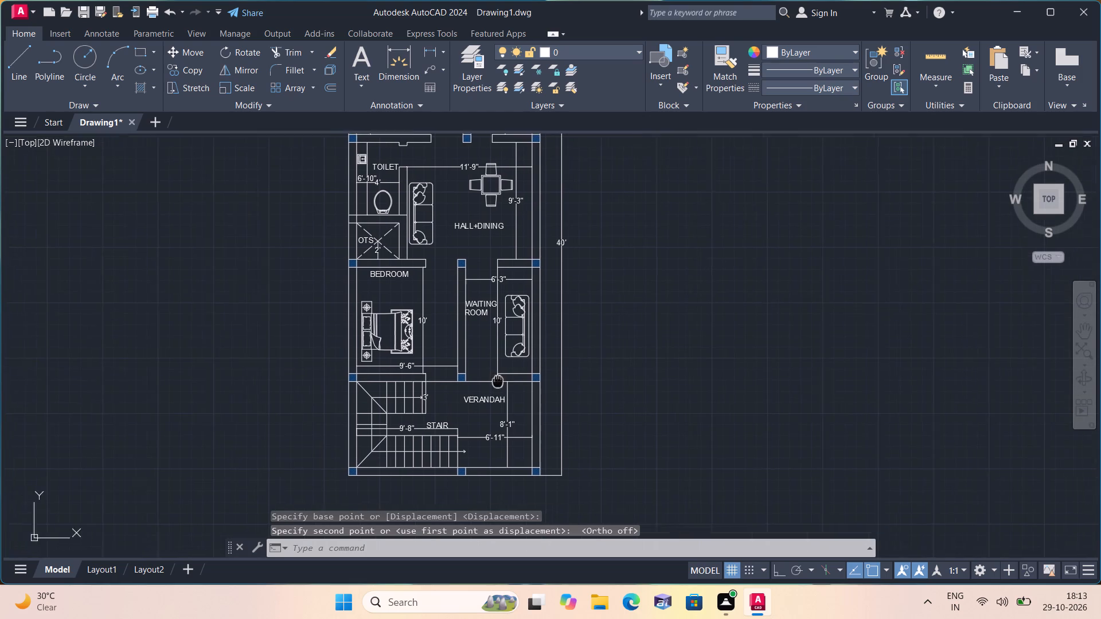
{"action": "middle_click_drag", "start_coordinate": [503, 381], "coordinate": [526, 380]}
{"action": "middle_click_drag", "start_coordinate": [499, 281], "coordinate": [497, 295]}
{"action": "scroll", "coordinate": [498, 281], "scroll_direction": "down", "scroll_amount": 1}
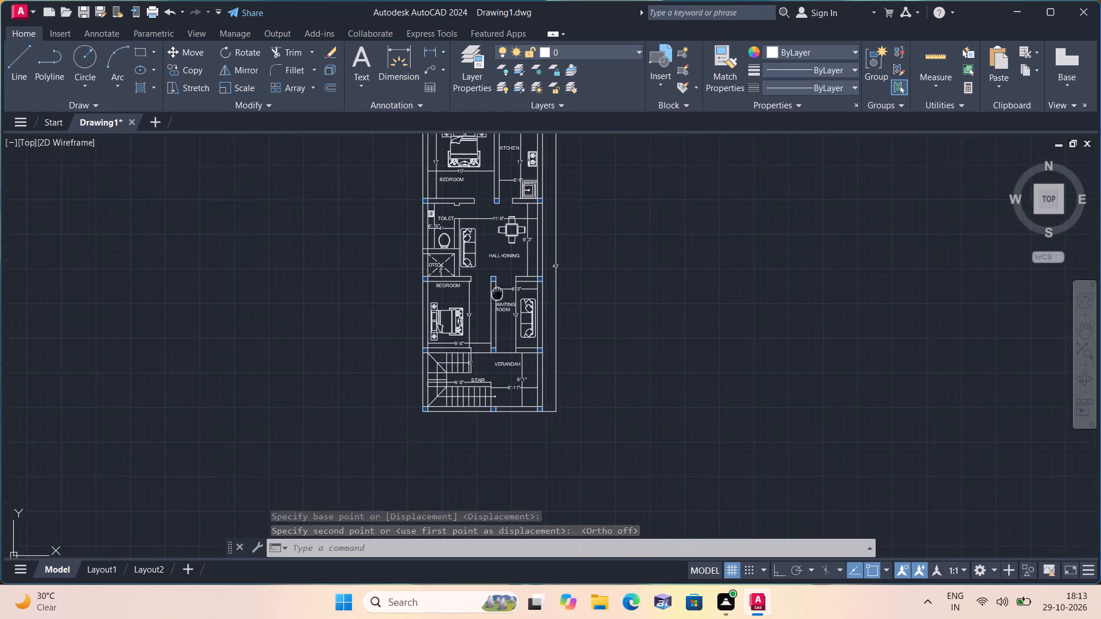
{"action": "middle_click_drag", "start_coordinate": [497, 295], "coordinate": [497, 356]}
{"action": "left_click", "coordinate": [21, 13]}
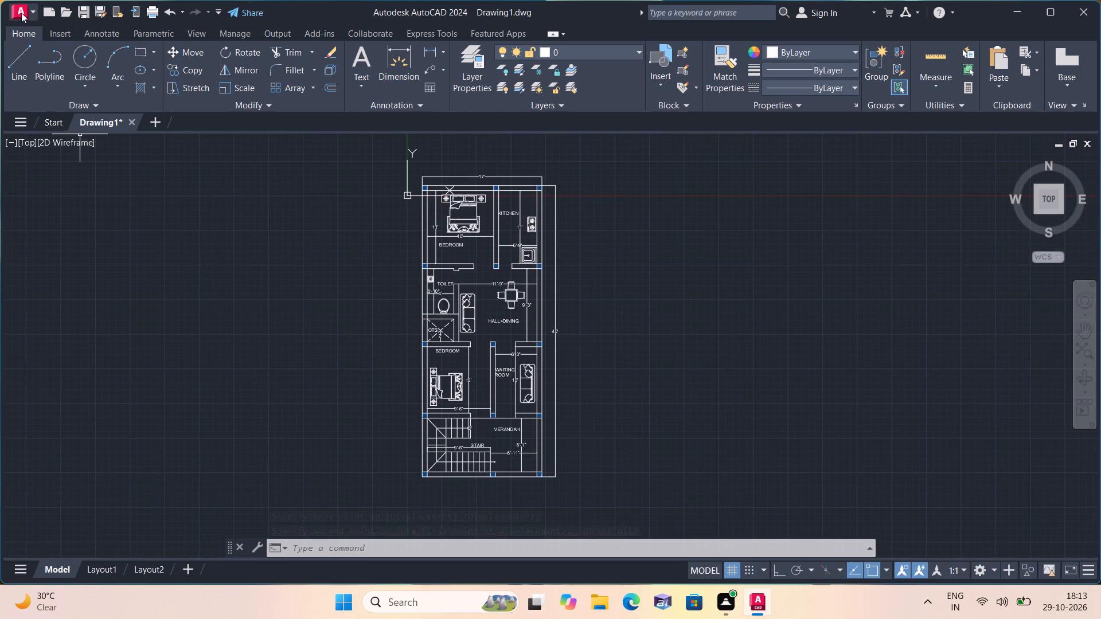
{"action": "left_click", "coordinate": [66, 158]}
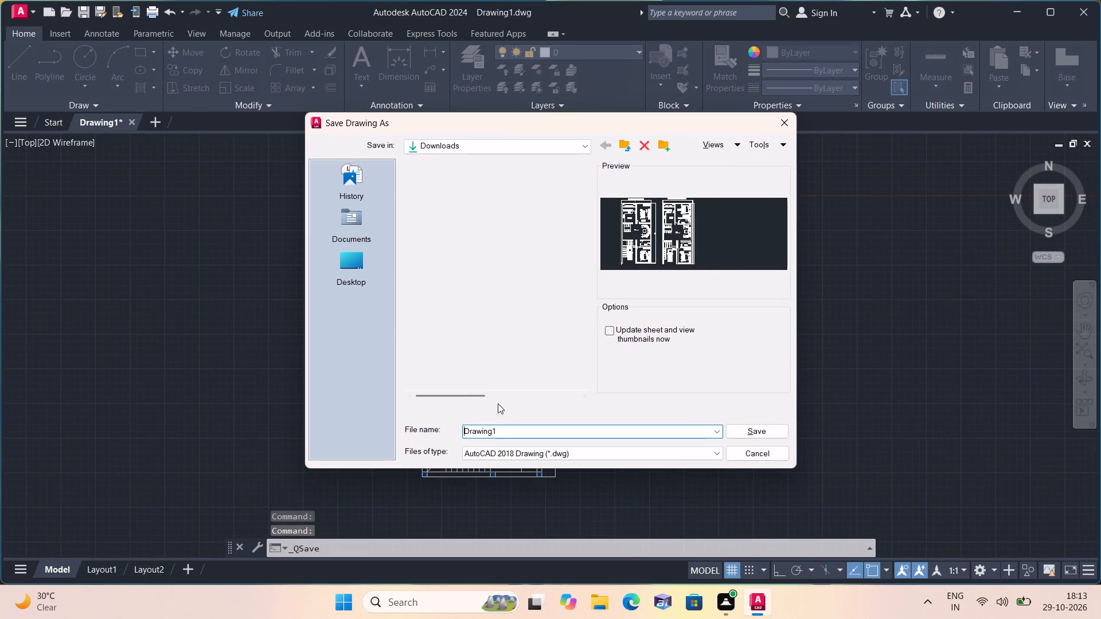
{"action": "left_click", "coordinate": [512, 433]}
{"action": "key", "text": "BackSpace"}
{"action": "key", "text": "BackSpace"}
{"action": "key", "text": "BackSpace"}
{"action": "key", "text": "BackSpace"}
{"action": "key", "text": "BackSpace"}
{"action": "key", "text": "BackSpace"}
{"action": "key", "text": "BackSpace"}
{"action": "key", "text": "BackSpace"}
{"action": "key", "text": "BackSpace"}
{"action": "key", "text": "BackSpace"}
{"action": "key", "text": "BackSpace"}
{"action": "key", "text": "BackSpace"}
{"action": "key", "text": "BackSpace"}
{"action": "key", "text": "BackSpace"}
{"action": "key", "text": "BackSpace"}
{"action": "key", "text": "BackSpace"}
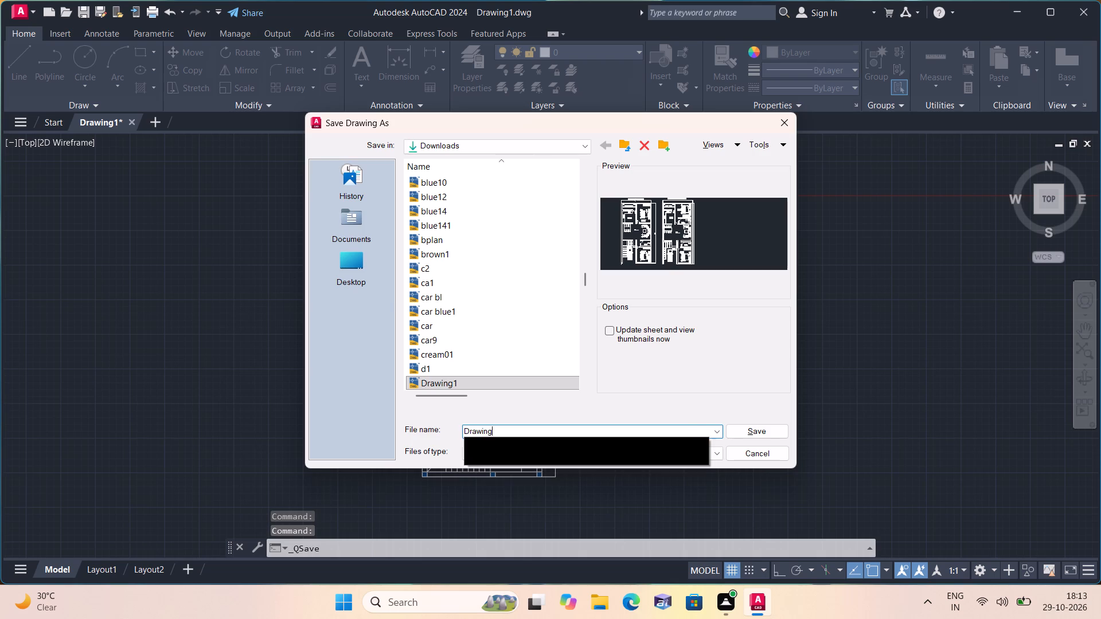
{"action": "type", "text": "17'"}
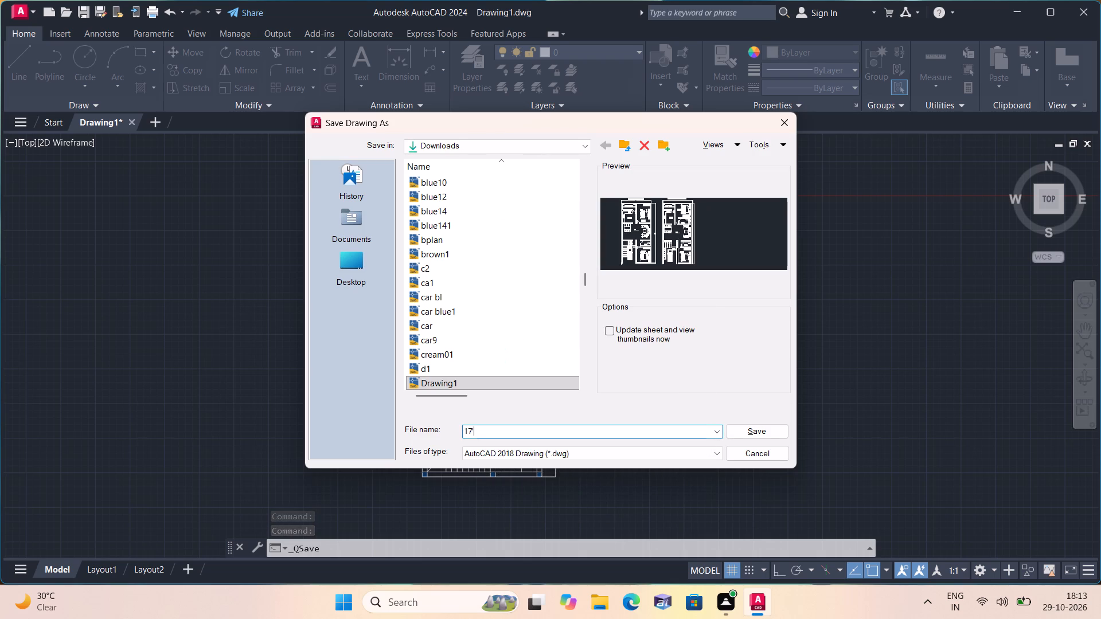
{"action": "left_click", "coordinate": [759, 429]}
Open the Plot settings and choose the DWG To PDF.pc3 plotter with ISO A4 (297.00 x 210.00 MM) paper.
{"action": "type", "text": "plot"}
{"action": "key", "text": "space"}
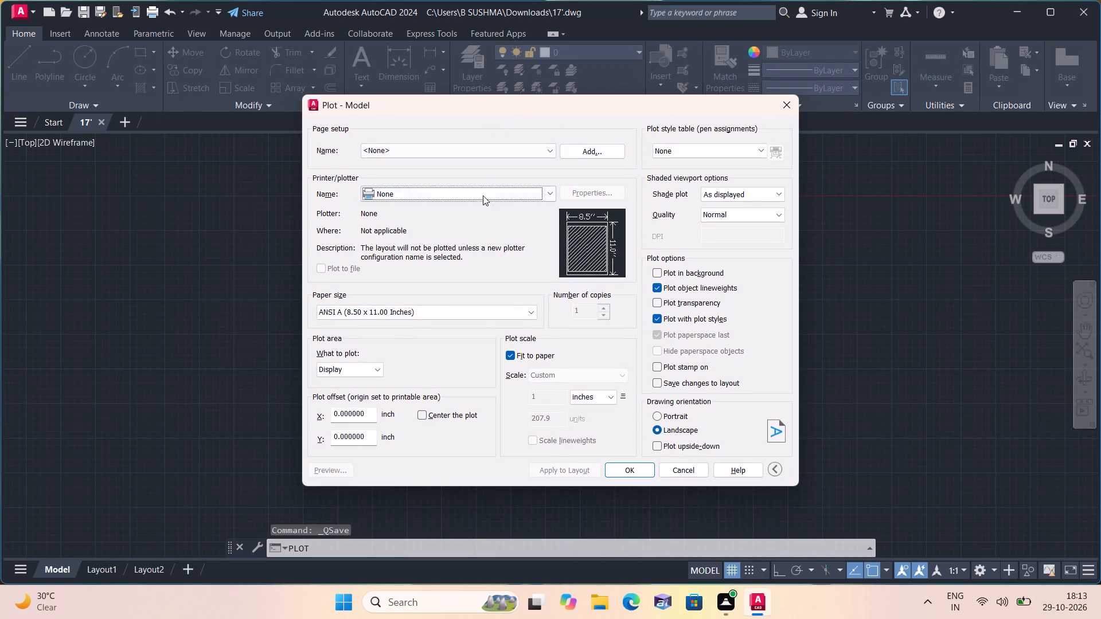
{"action": "left_click", "coordinate": [477, 196]}
{"action": "left_click", "coordinate": [403, 337]}
{"action": "left_click", "coordinate": [409, 312]}
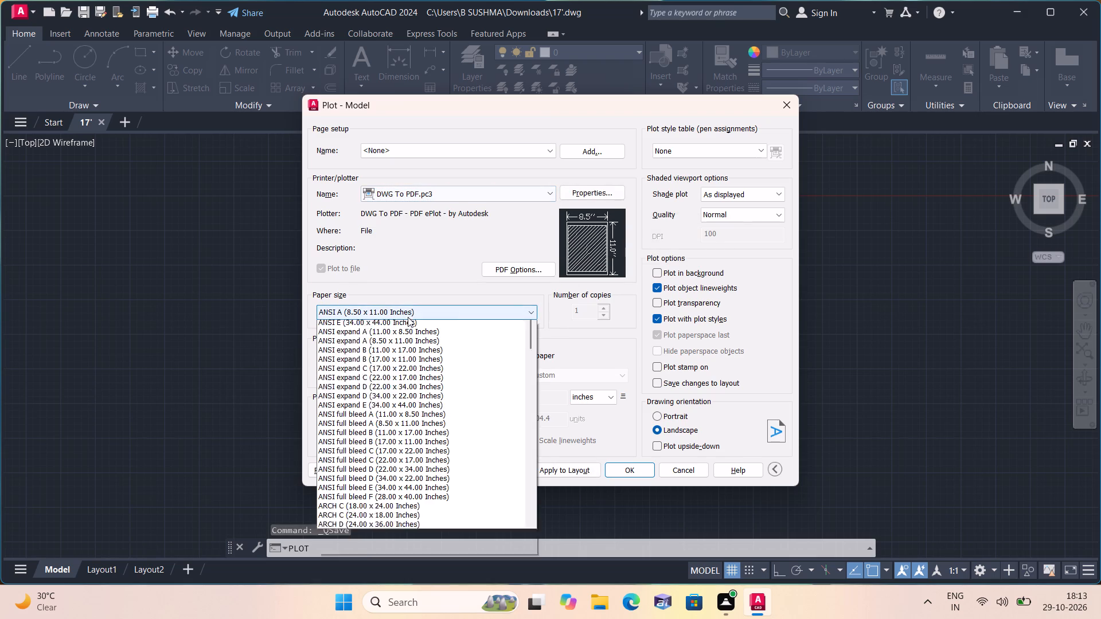
{"action": "scroll", "coordinate": [370, 397], "scroll_direction": "down", "scroll_amount": 18}
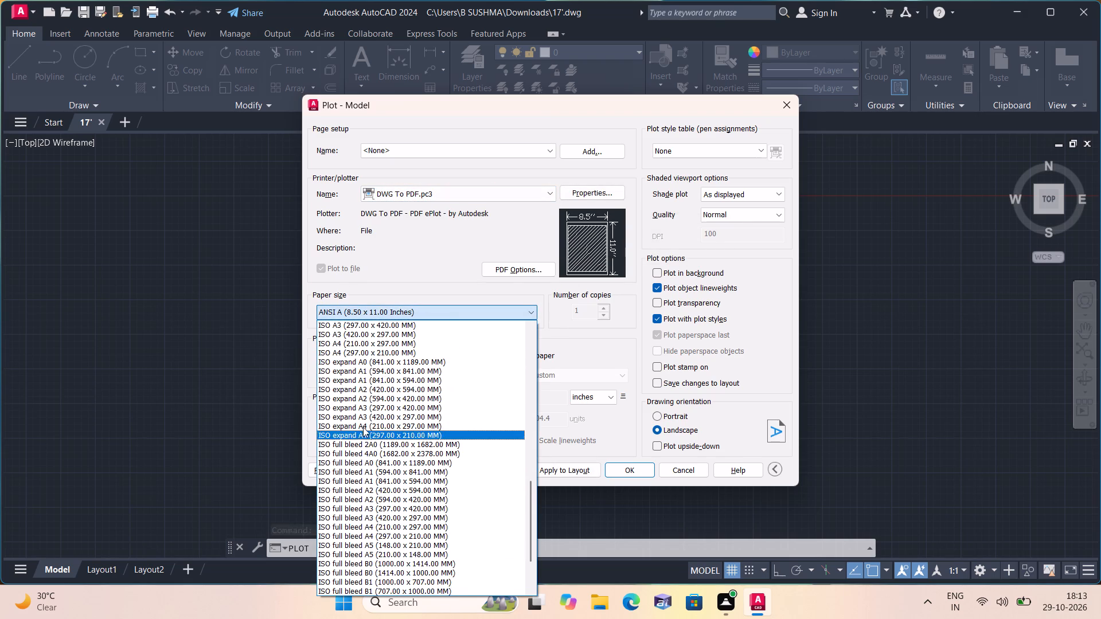
{"action": "scroll", "coordinate": [368, 376], "scroll_direction": "up", "scroll_amount": 2}
{"action": "left_click", "coordinate": [362, 409]}
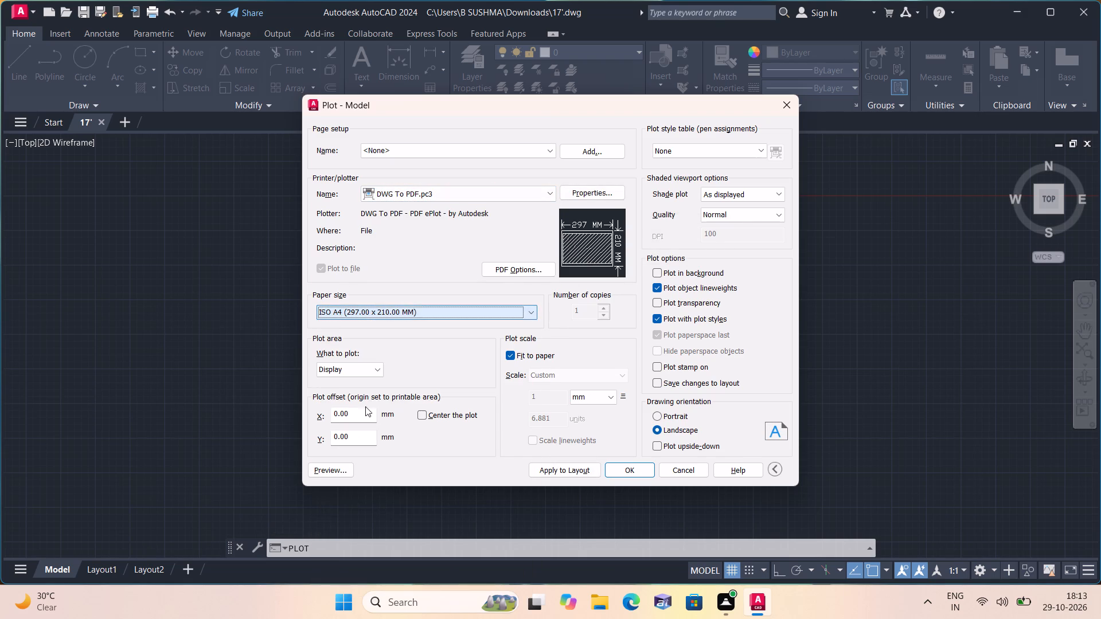
Set the plot area to a window enclosing the whole floor plan with its outer dimensions.
{"action": "left_click", "coordinate": [372, 366]}
{"action": "left_click", "coordinate": [365, 411]}
{"action": "scroll", "coordinate": [354, 370], "scroll_direction": "down", "scroll_amount": 1}
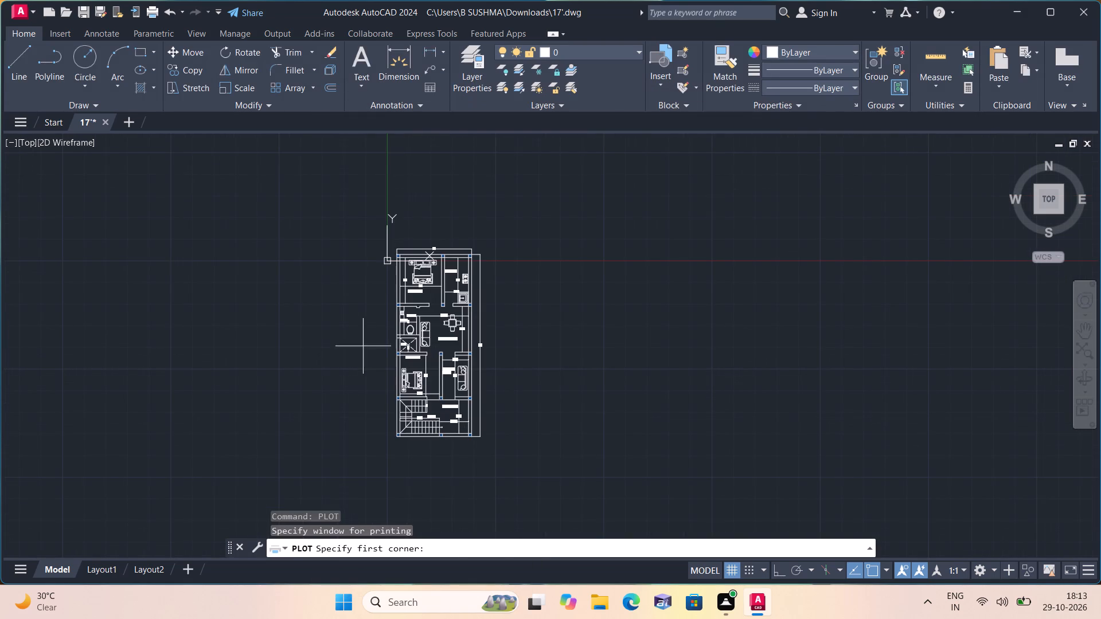
{"action": "left_click_drag", "start_coordinate": [335, 230], "coordinate": [333, 222]}
{"action": "left_click", "coordinate": [547, 450]}
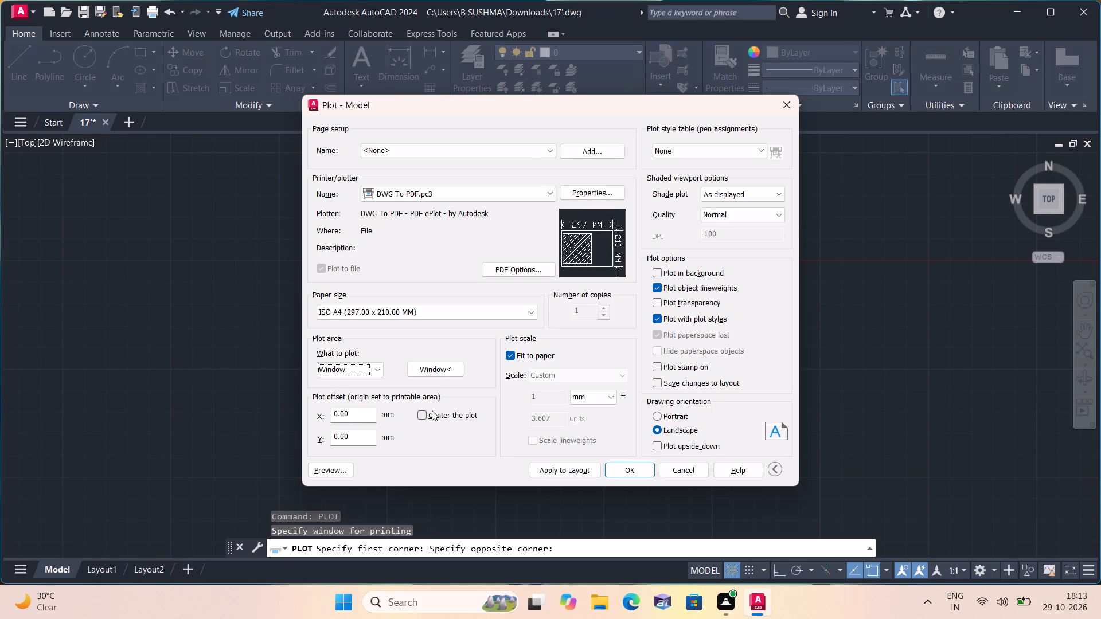
Center the plot on the sheet and assign the acad.ctb plot style table.
{"action": "left_click", "coordinate": [423, 413]}
{"action": "left_click", "coordinate": [682, 156]}
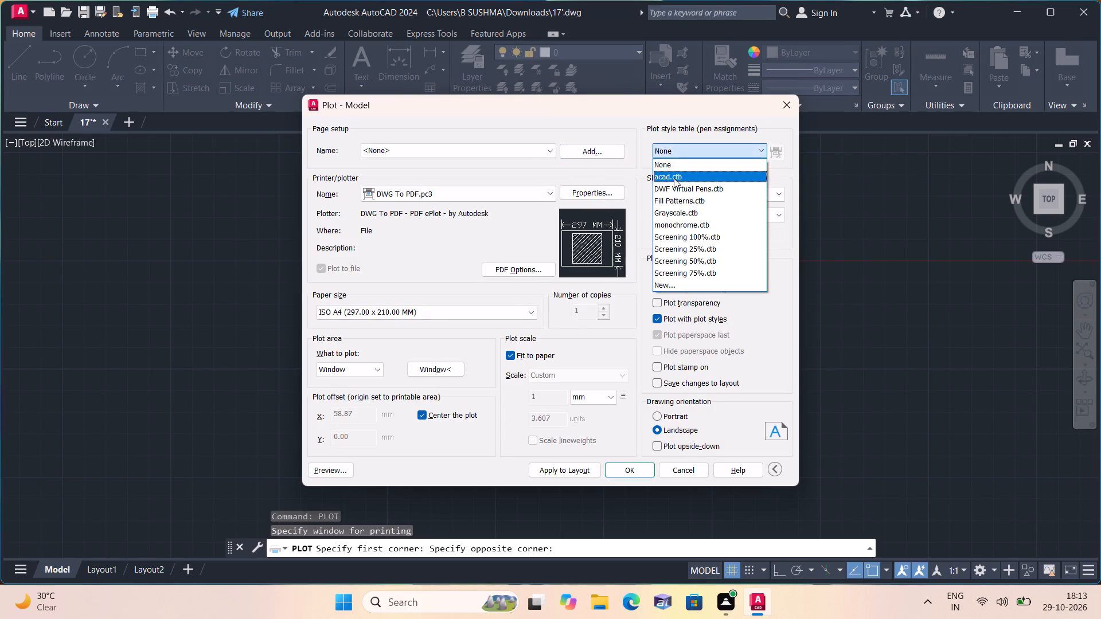
{"action": "left_click", "coordinate": [674, 179]}
{"action": "left_click", "coordinate": [557, 339]}
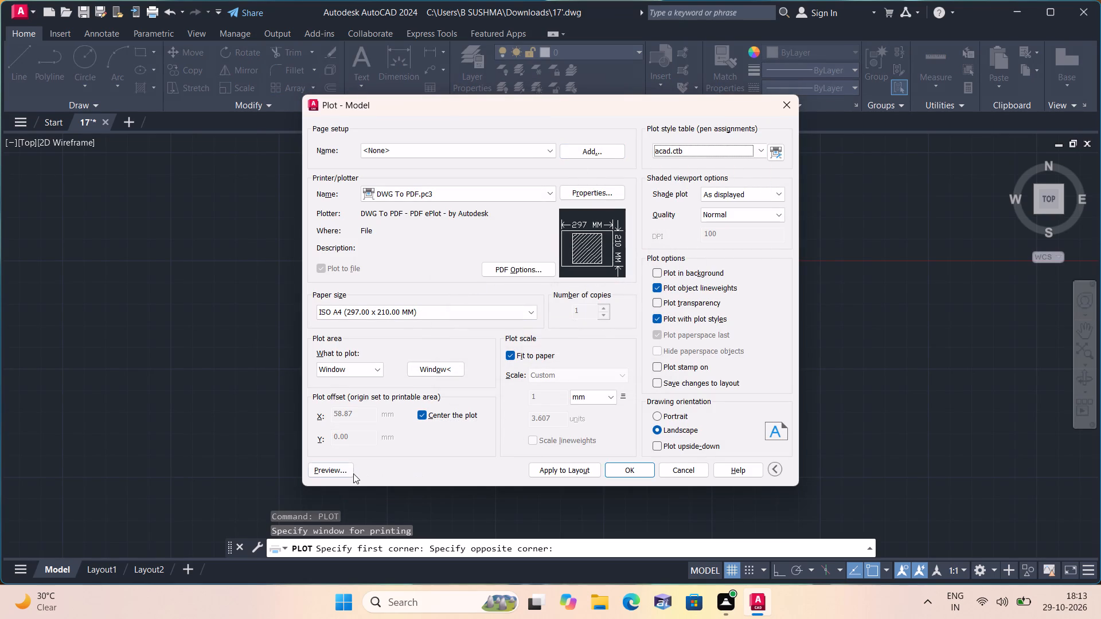
Preview the plot to check the floor plan's placement and legibility on the sheet, and return to the plot settings.
{"action": "left_click", "coordinate": [341, 471]}
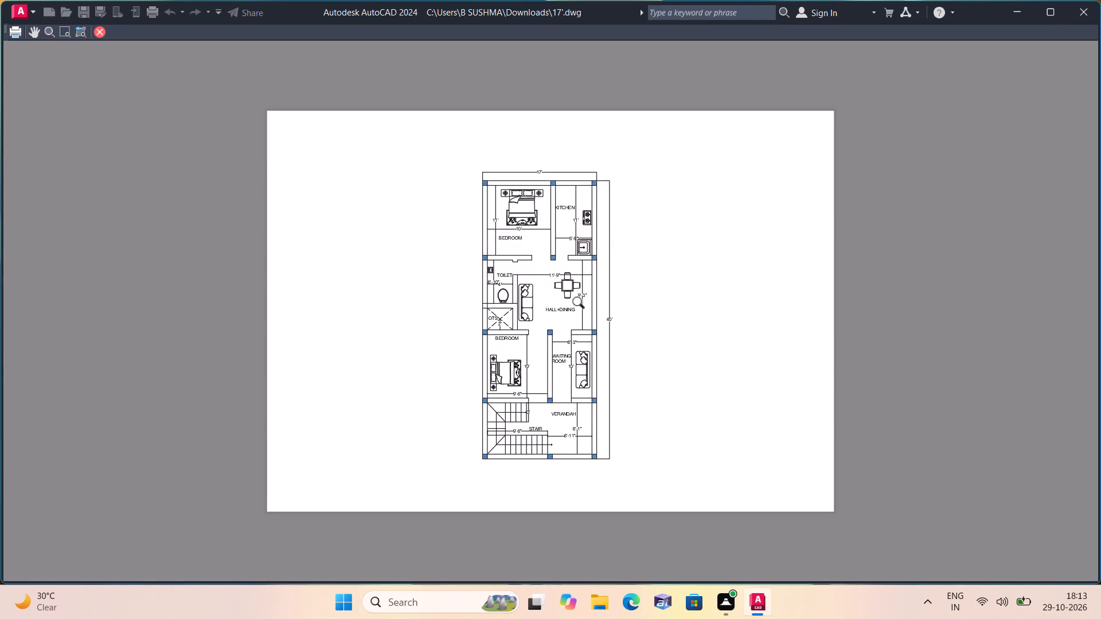
{"action": "scroll", "coordinate": [525, 174], "scroll_direction": "up", "scroll_amount": 2}
{"action": "middle_click_drag", "start_coordinate": [687, 335], "coordinate": [557, 232]}
{"action": "scroll", "coordinate": [563, 234], "scroll_direction": "down", "scroll_amount": 2}
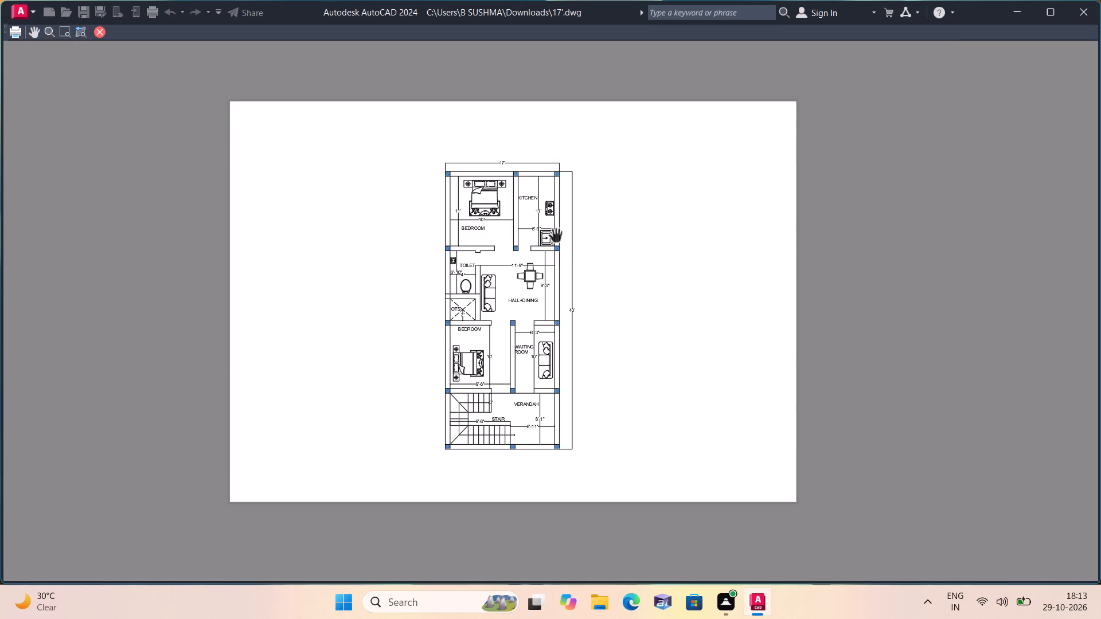
{"action": "right_click", "coordinate": [649, 262]}
{"action": "left_click", "coordinate": [688, 268]}
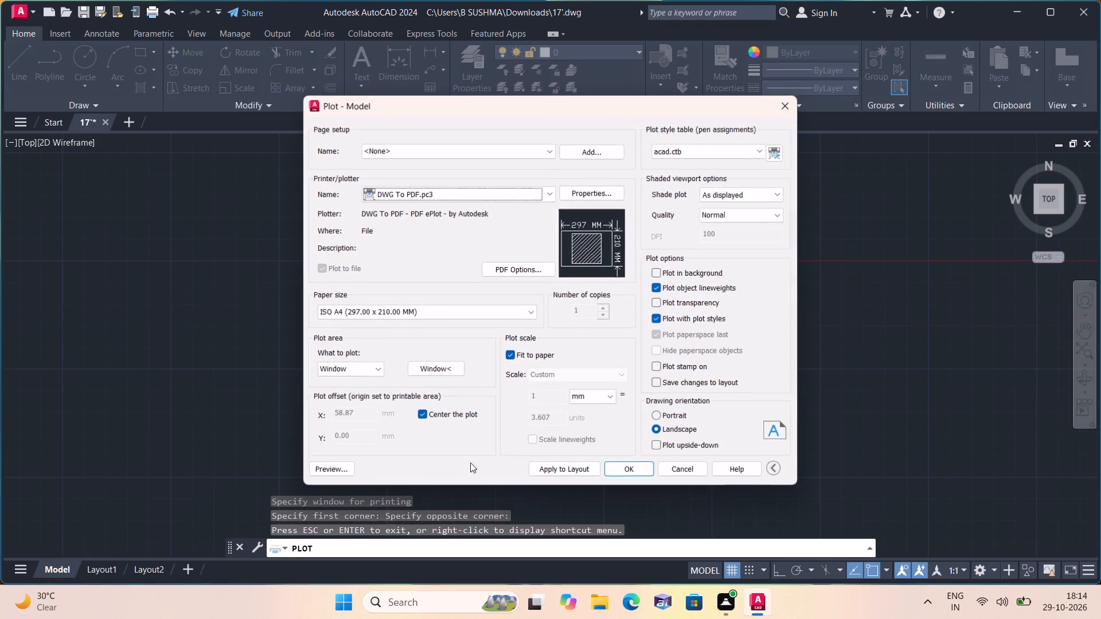
Apply the plot settings to the layout and plot the drawing to 17'-Model.pdf in the Documents folder.
{"action": "left_click", "coordinate": [546, 468]}
{"action": "left_click", "coordinate": [639, 469]}
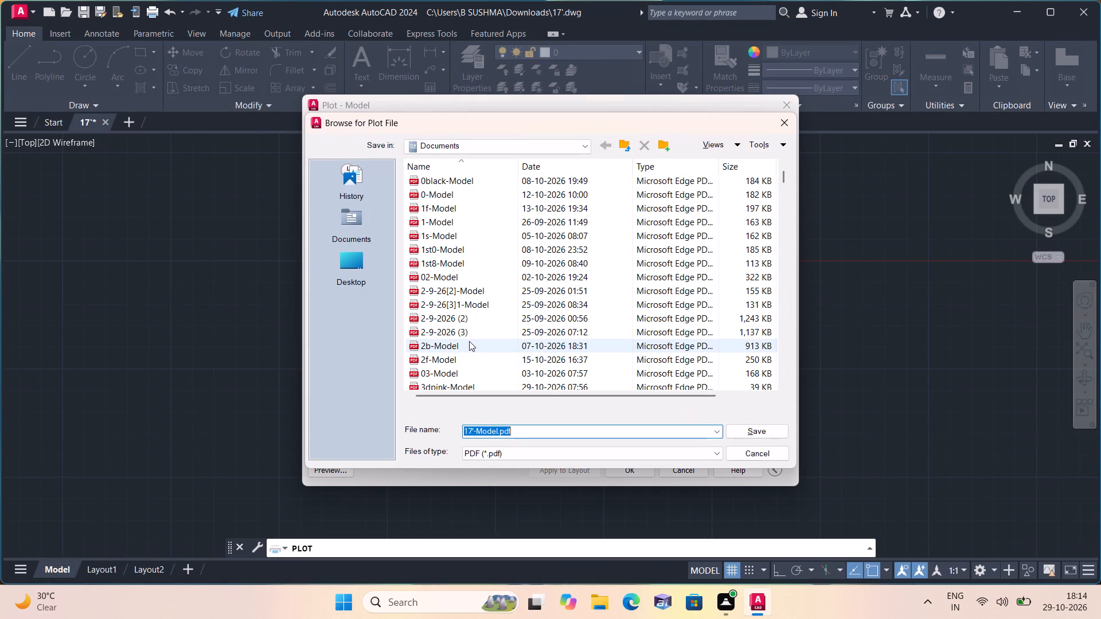
{"action": "left_click", "coordinate": [763, 429]}
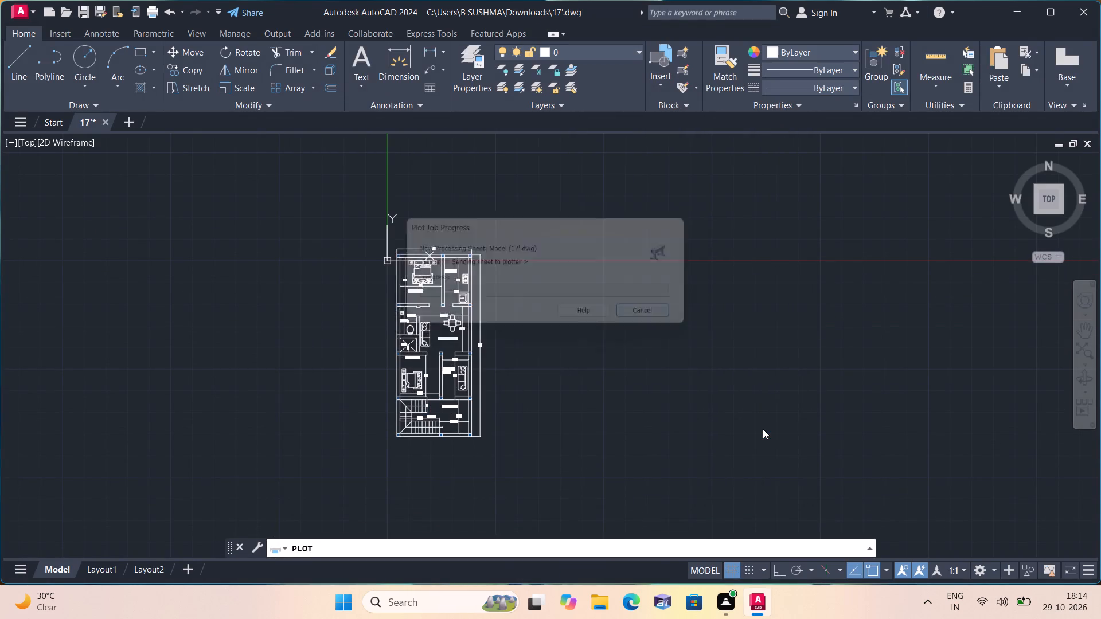
{"action": "left_click", "coordinate": [778, 385]}
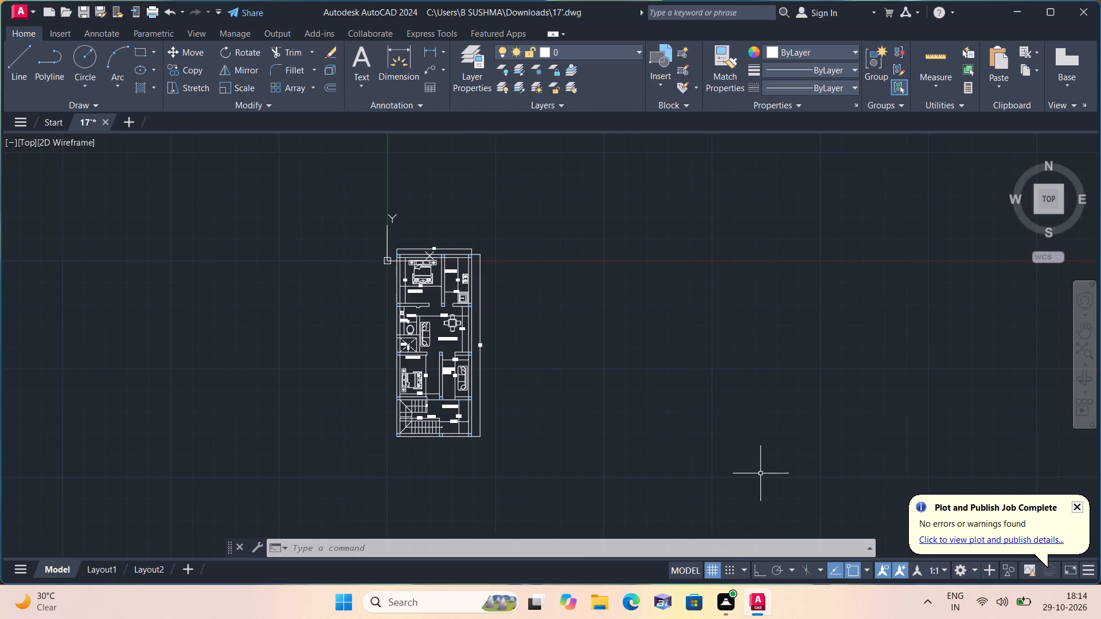